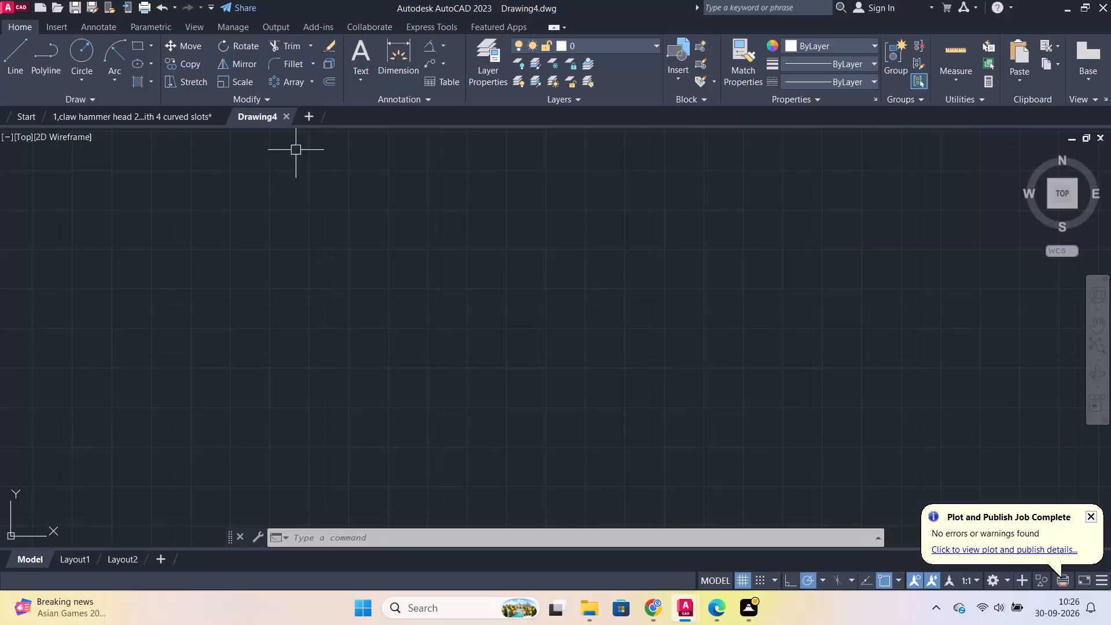
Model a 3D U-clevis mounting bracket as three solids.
Switch the workspace to 3D Modeling.
{"action": "left_click", "coordinate": [1003, 577]}
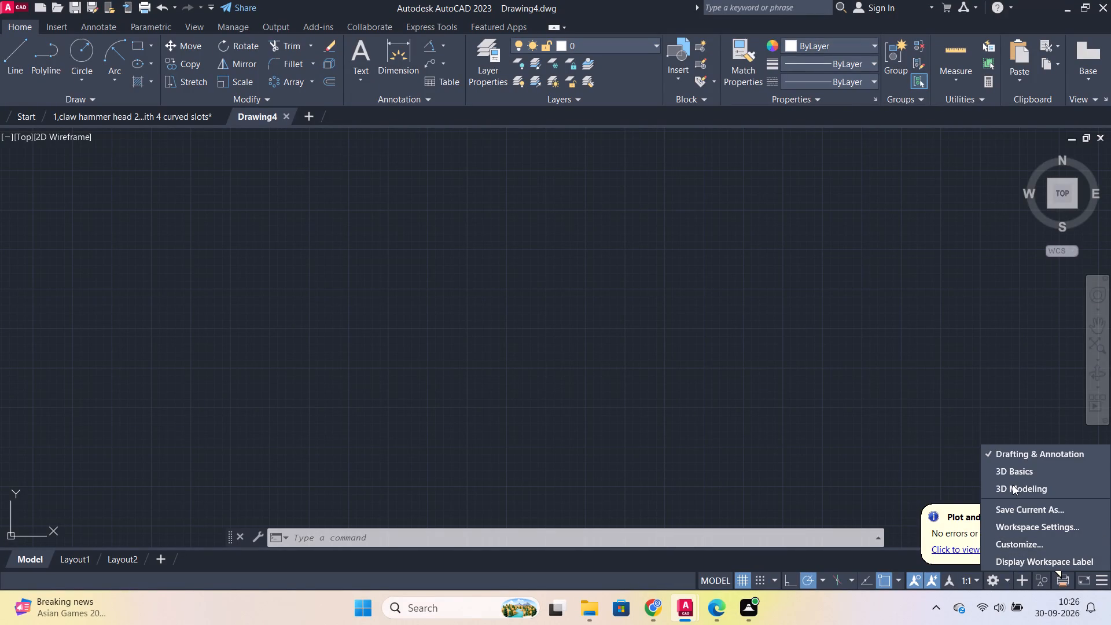
{"action": "left_click", "coordinate": [1013, 485]}
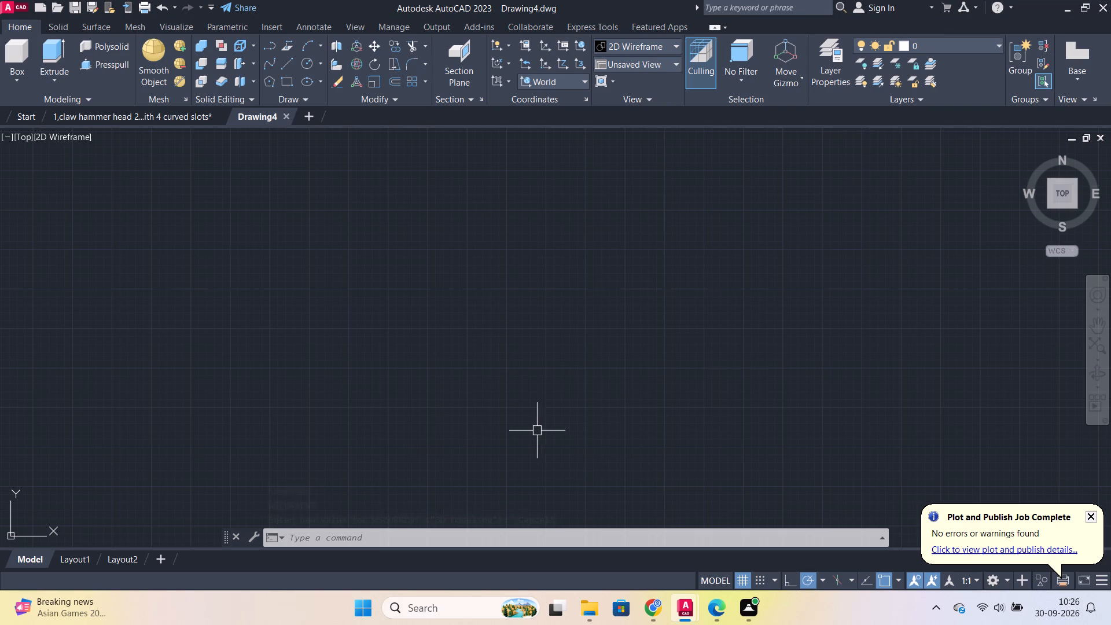
Turn on command log recording with the LOGFILEON command.
{"action": "left_click", "coordinate": [426, 536]}
{"action": "type", "text": "lo"}
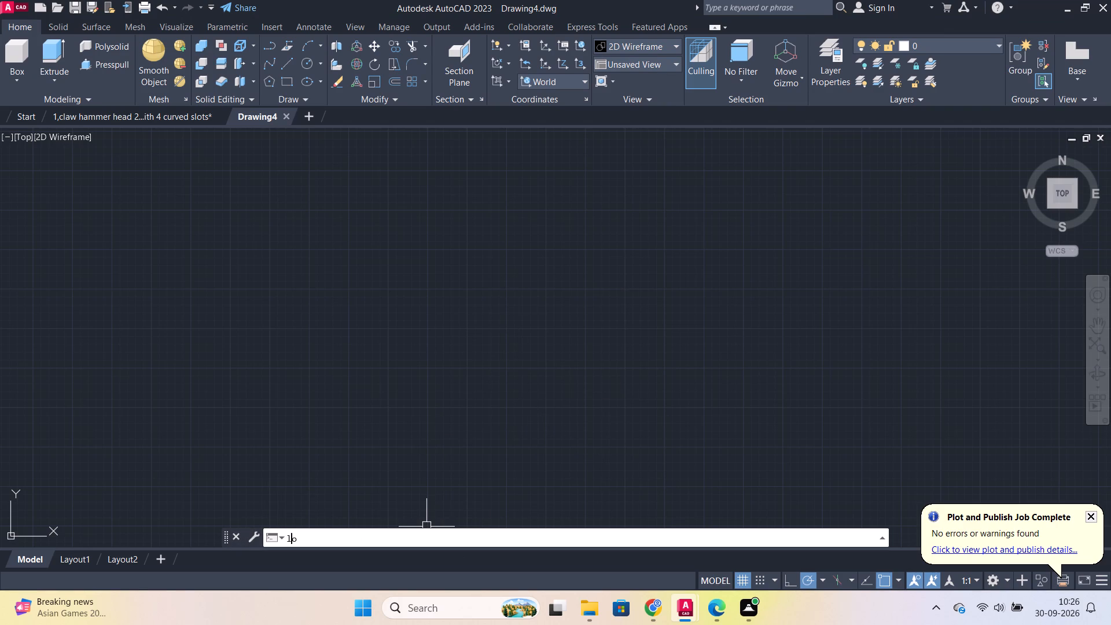
{"action": "key", "text": "g"}
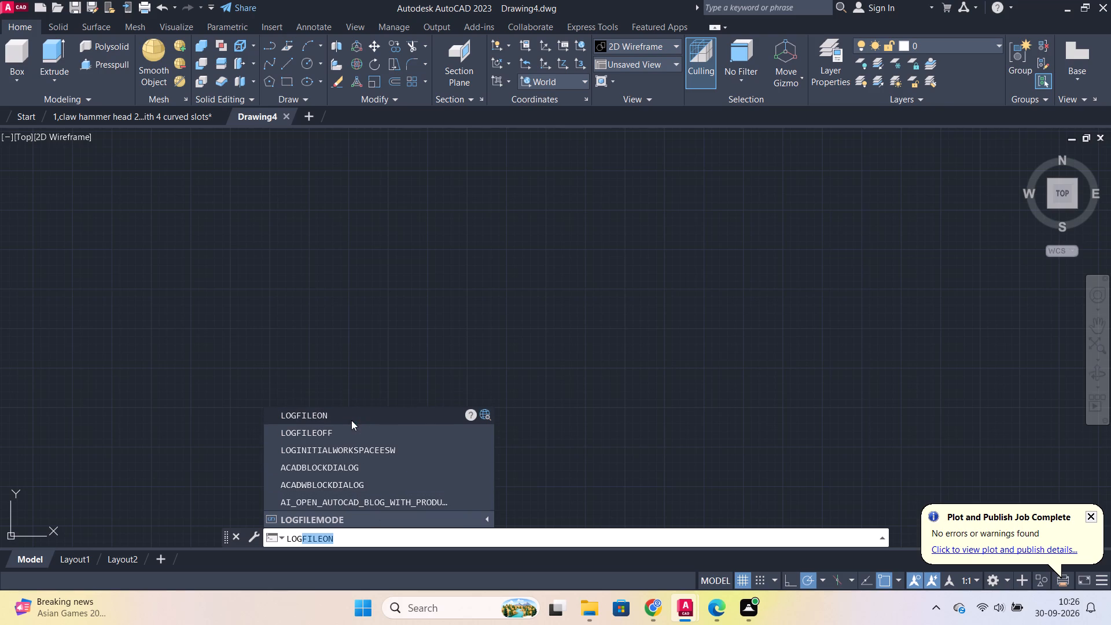
{"action": "left_click", "coordinate": [362, 416]}
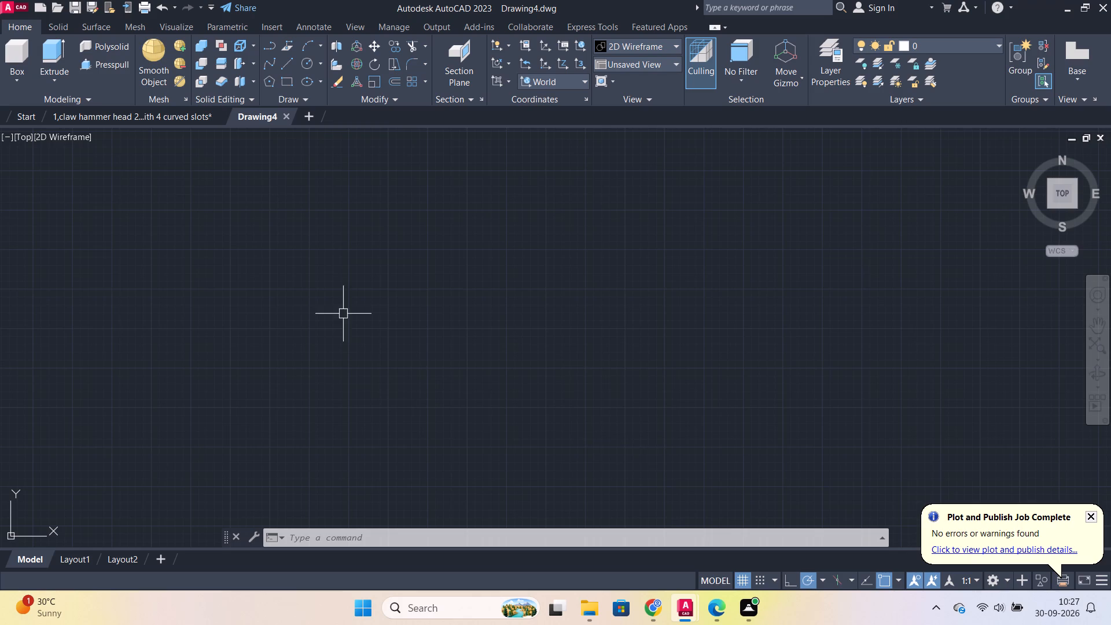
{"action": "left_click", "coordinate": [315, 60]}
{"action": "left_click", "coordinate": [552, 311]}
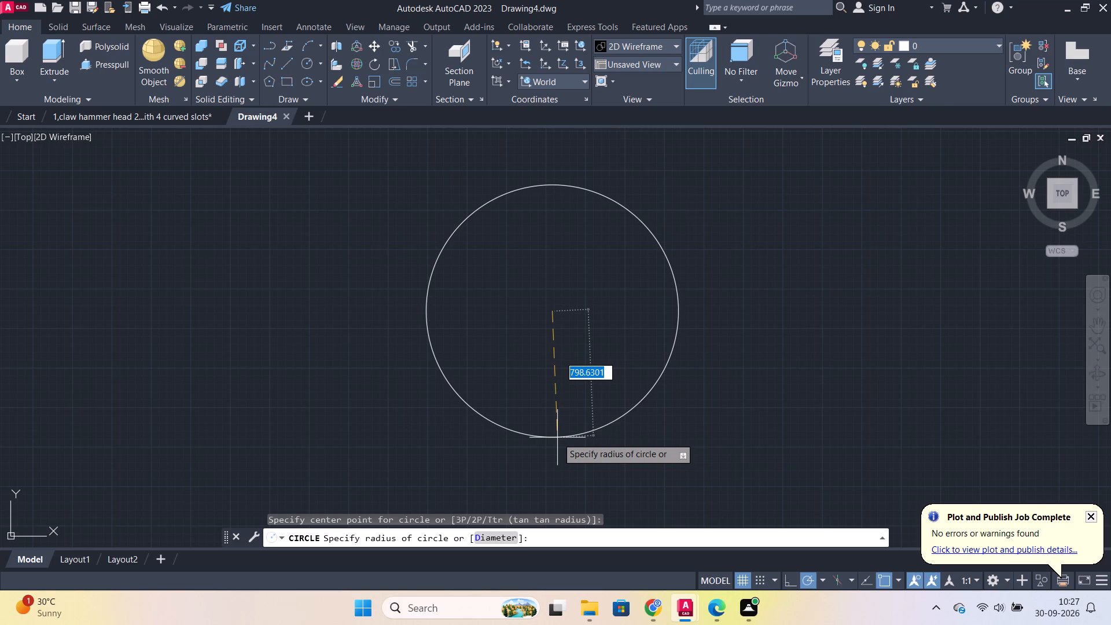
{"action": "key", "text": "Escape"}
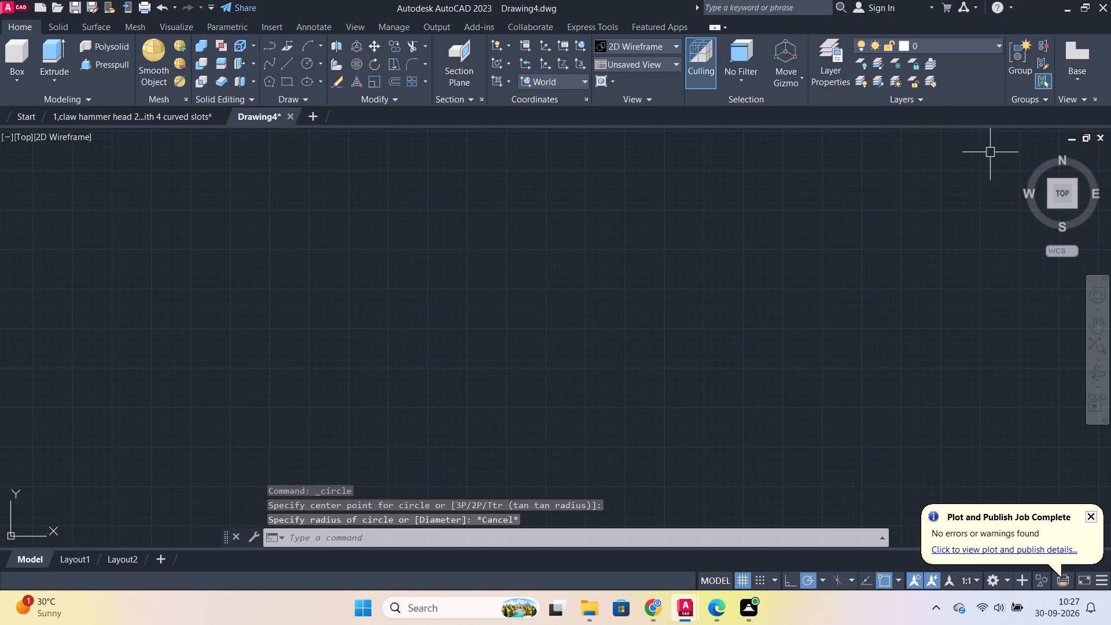
Set the model view to the preset Top view.
{"action": "left_click", "coordinate": [637, 67]}
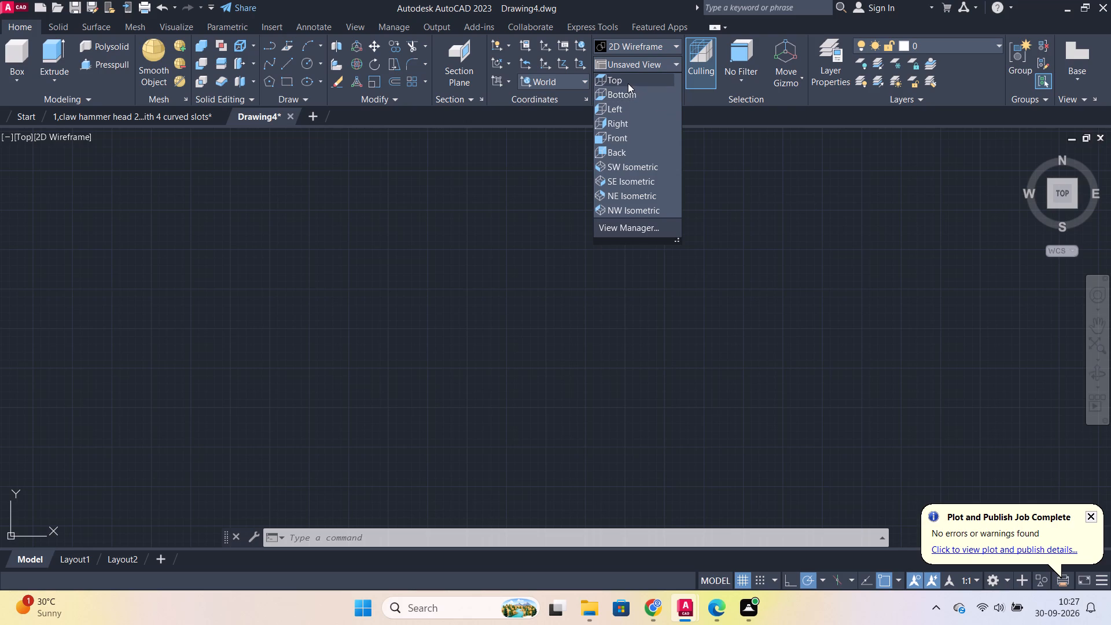
{"action": "left_click", "coordinate": [628, 83]}
Set the model space limits from 0,0 to 1000,1000 and zoom to the drawing extents.
{"action": "scroll", "coordinate": [753, 340], "scroll_direction": "down", "scroll_amount": 1}
{"action": "middle_click_drag", "start_coordinate": [742, 331], "coordinate": [573, 383]}
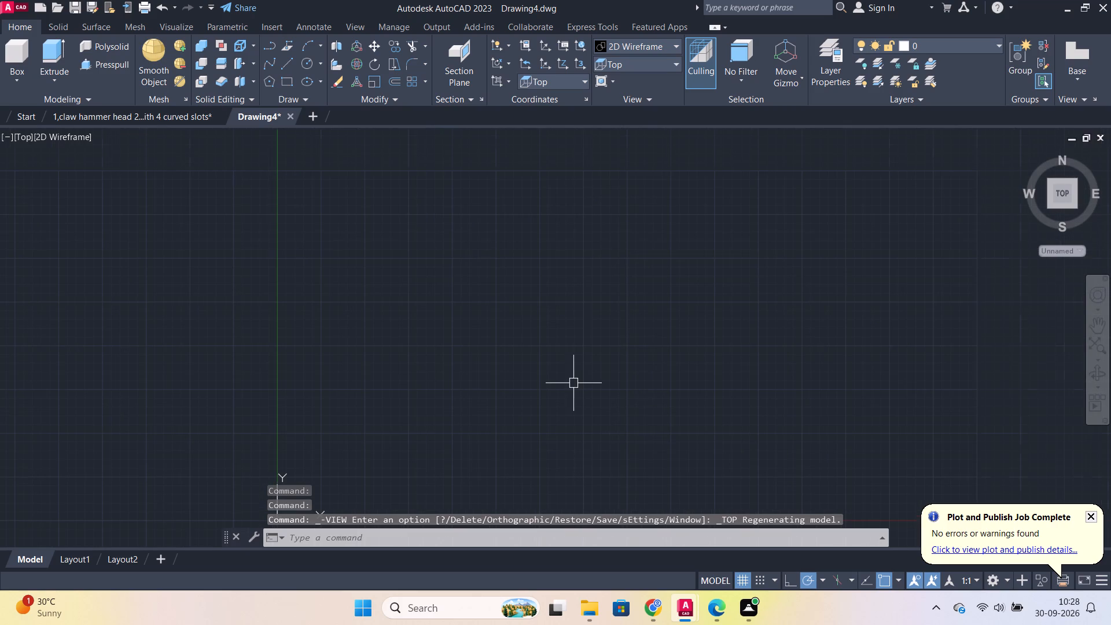
{"action": "type", "text": "limits"}
{"action": "key", "text": "Return"}
{"action": "type", "text": "0,0"}
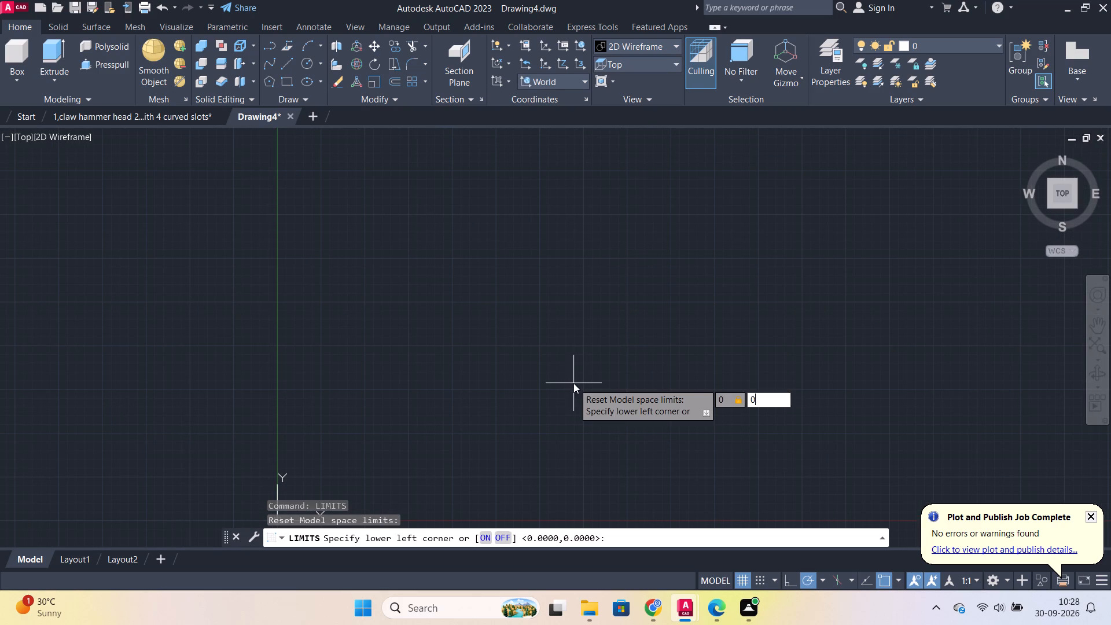
{"action": "key", "text": "Return"}
{"action": "type", "text": "1000,"}
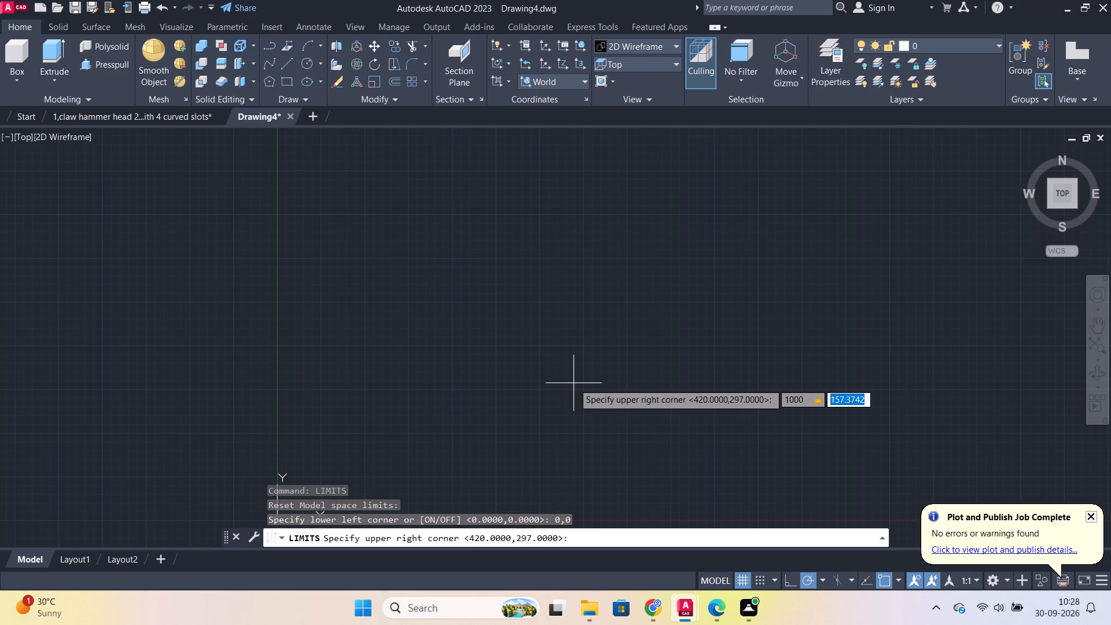
{"action": "type", "text": "1000"}
{"action": "key", "text": "Return"}
{"action": "key", "text": "z"}
{"action": "key", "text": "Return"}
{"action": "key", "text": "e"}
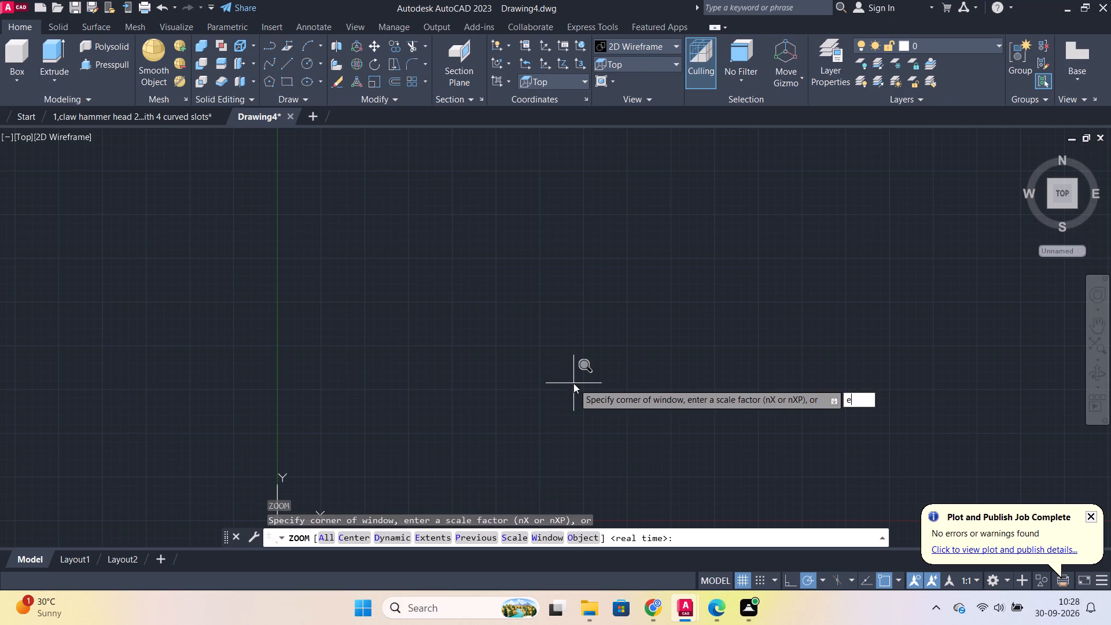
{"action": "key", "text": "Return"}
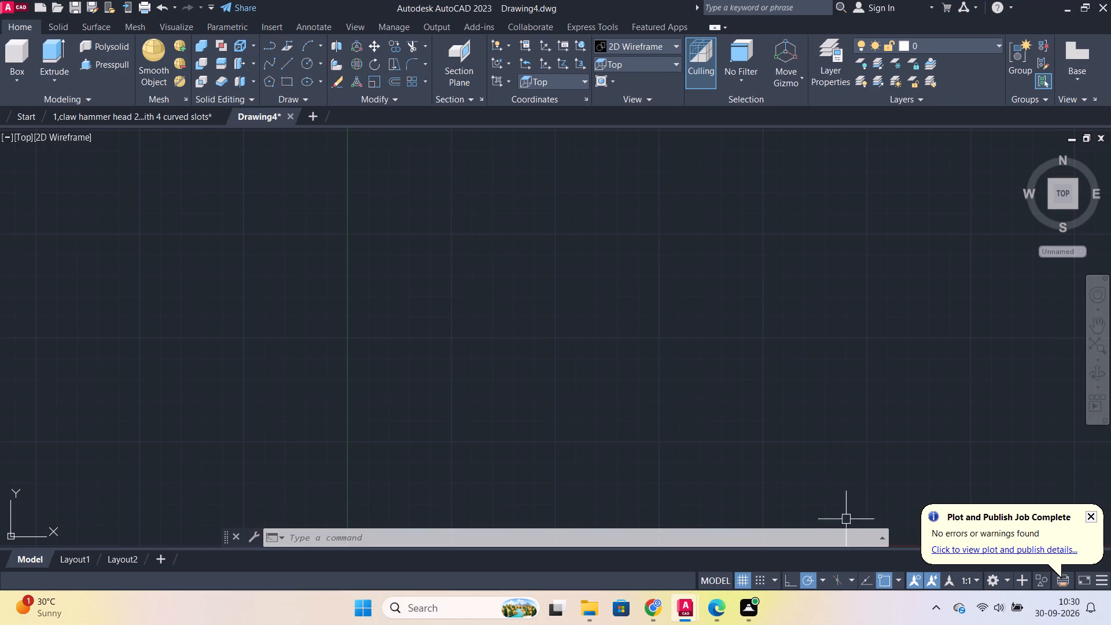
Start a line profile in the top view with a vertical segment 72 units long, drawn downward from a freely picked point.
{"action": "left_click", "coordinate": [287, 63]}
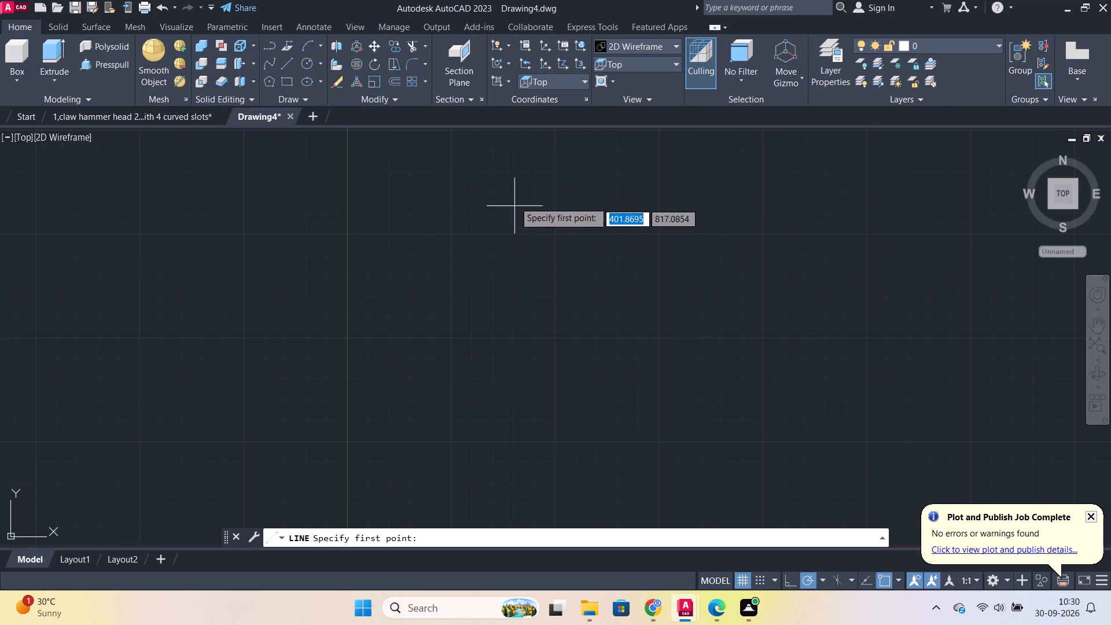
{"action": "left_click_drag", "start_coordinate": [514, 197], "coordinate": [520, 196]}
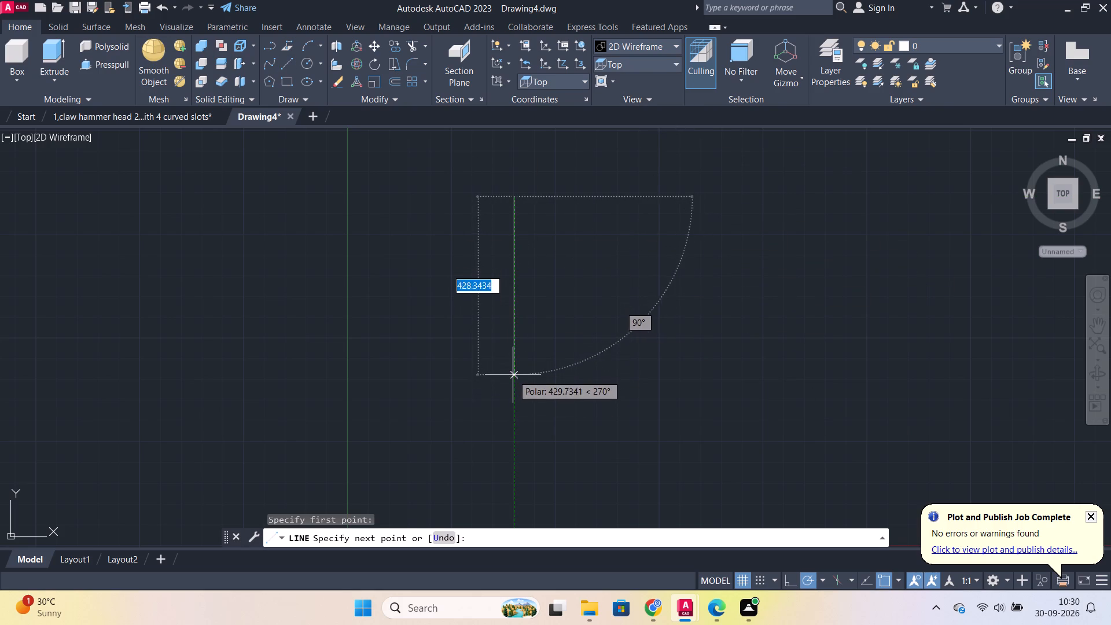
{"action": "scroll", "coordinate": [505, 337], "scroll_direction": "up", "scroll_amount": 1}
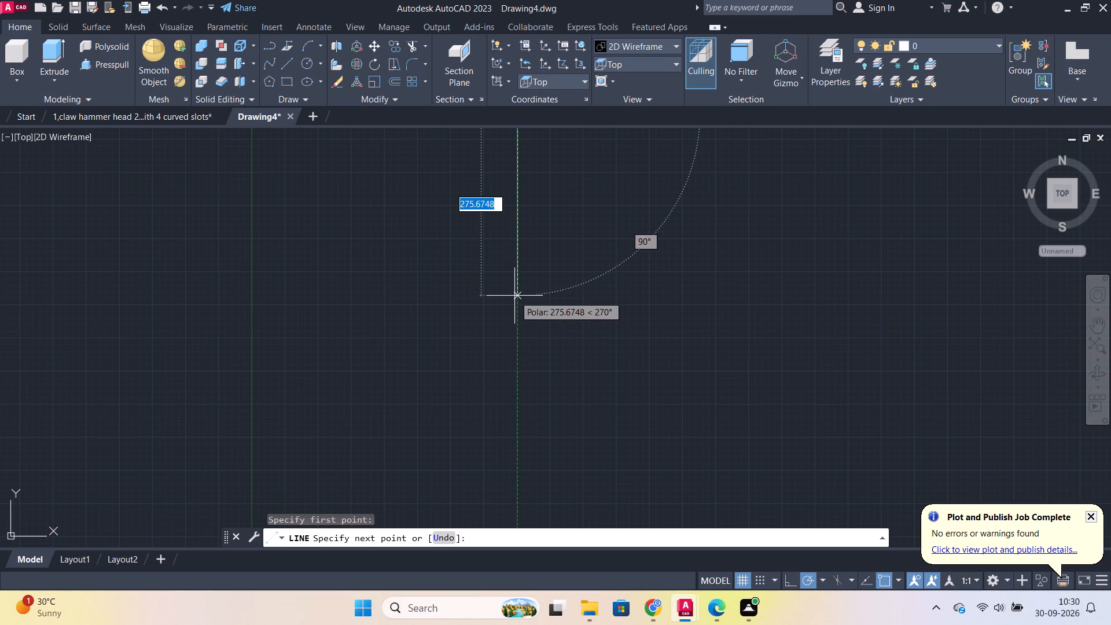
{"action": "type", "text": "72"}
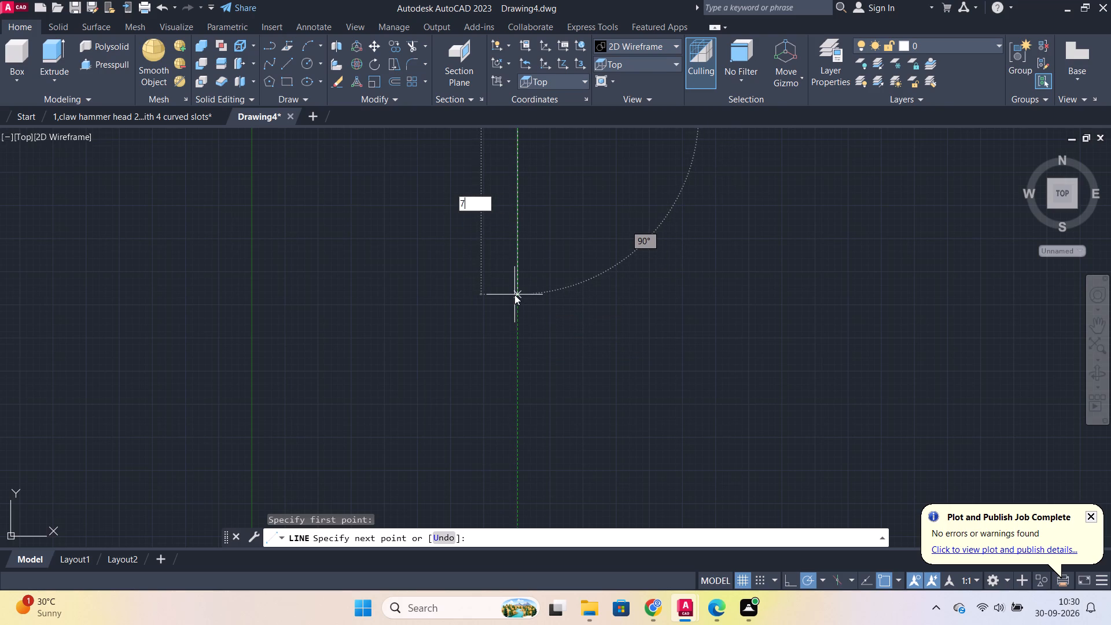
{"action": "key", "text": "Return"}
{"action": "middle_click_drag", "start_coordinate": [660, 216], "coordinate": [675, 308]}
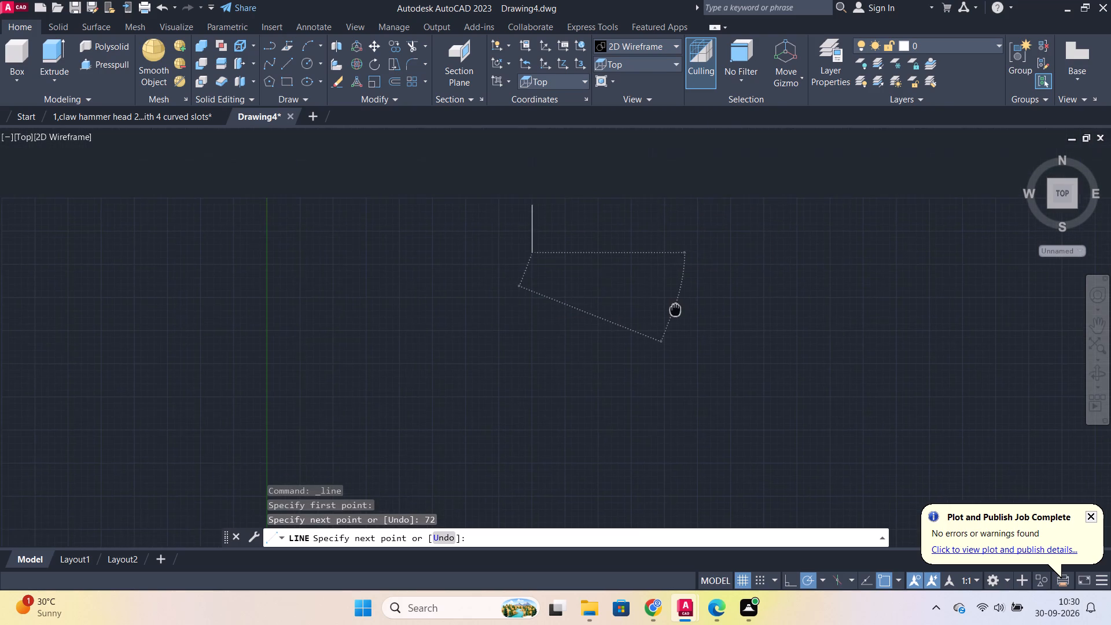
{"action": "scroll", "coordinate": [648, 278], "scroll_direction": "up", "scroll_amount": 2}
{"action": "middle_click_drag", "start_coordinate": [642, 267], "coordinate": [791, 398]}
{"action": "scroll", "coordinate": [525, 256], "scroll_direction": "up", "scroll_amount": 1}
{"action": "scroll", "coordinate": [566, 285], "scroll_direction": "up", "scroll_amount": 1}
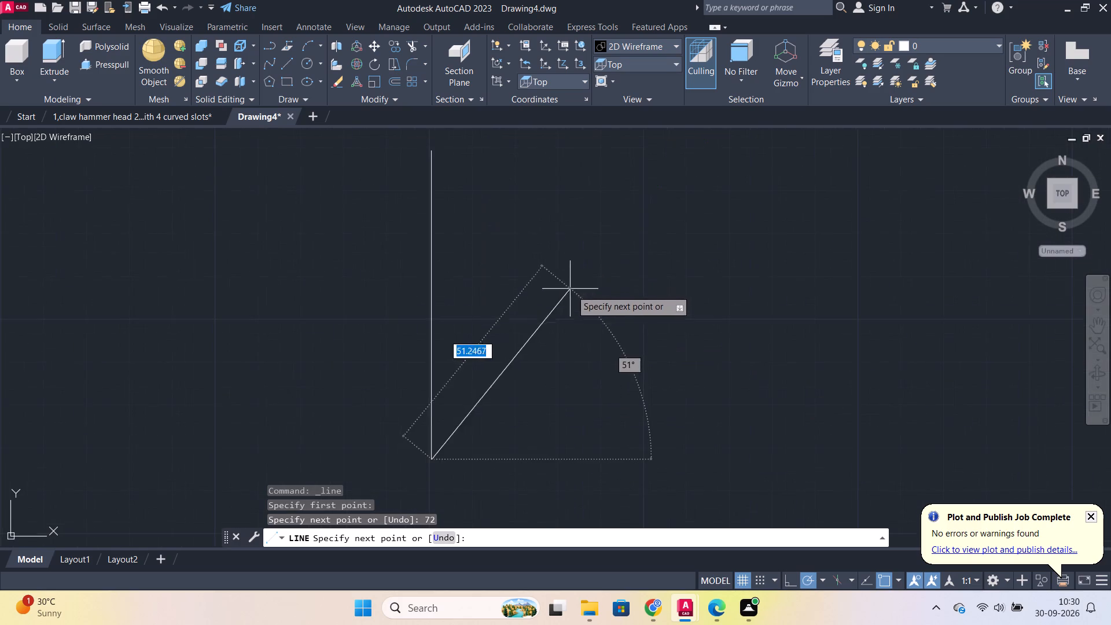
{"action": "scroll", "coordinate": [601, 313], "scroll_direction": "down", "scroll_amount": 1}
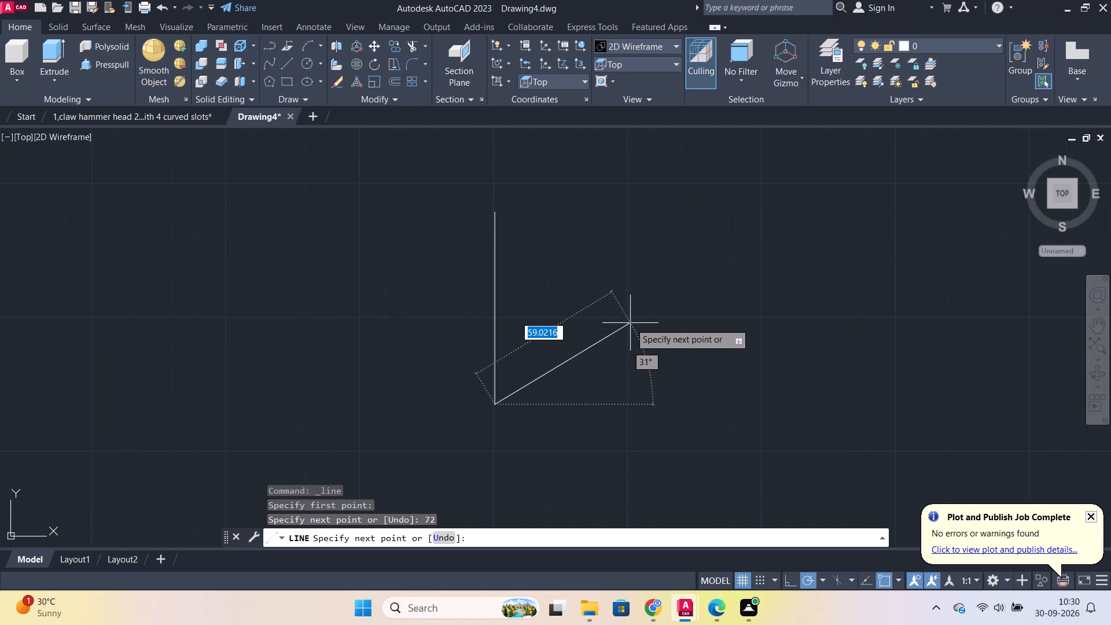
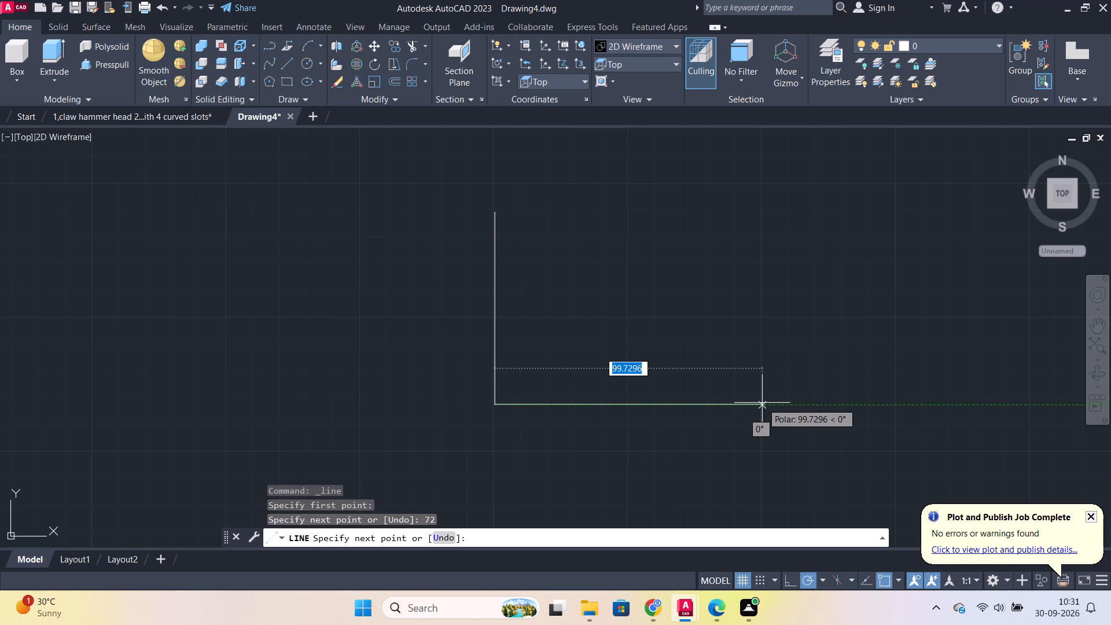
Complete the 72-unit square by adding a bottom edge and a right edge of 72 units each and closing the profile.
{"action": "type", "text": "72"}
{"action": "key", "text": "Return"}
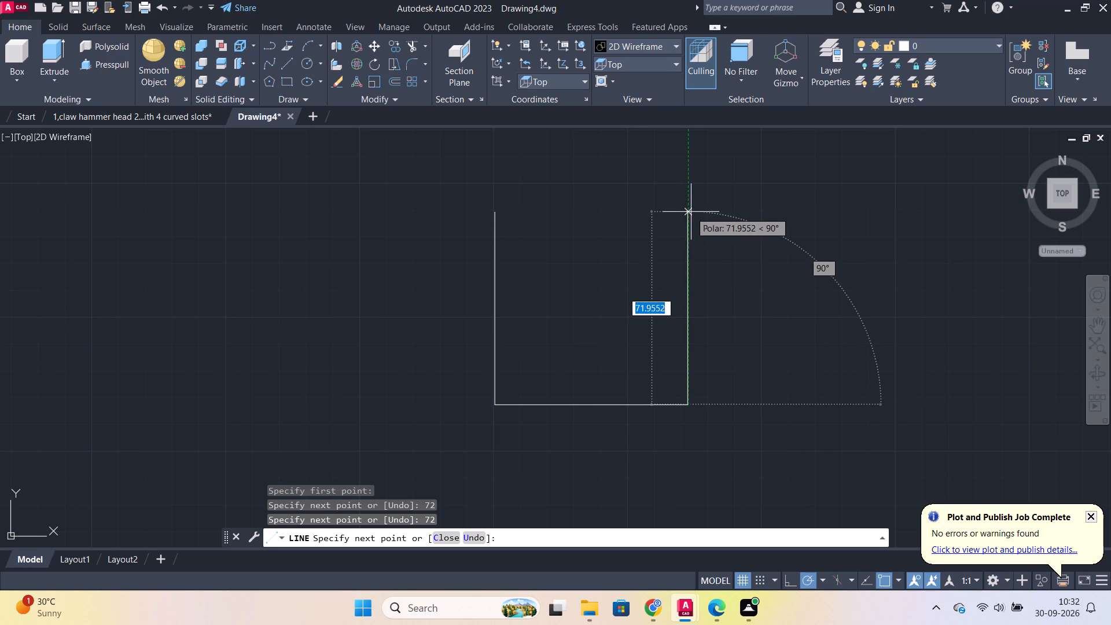
{"action": "type", "text": "72"}
{"action": "key", "text": "Return"}
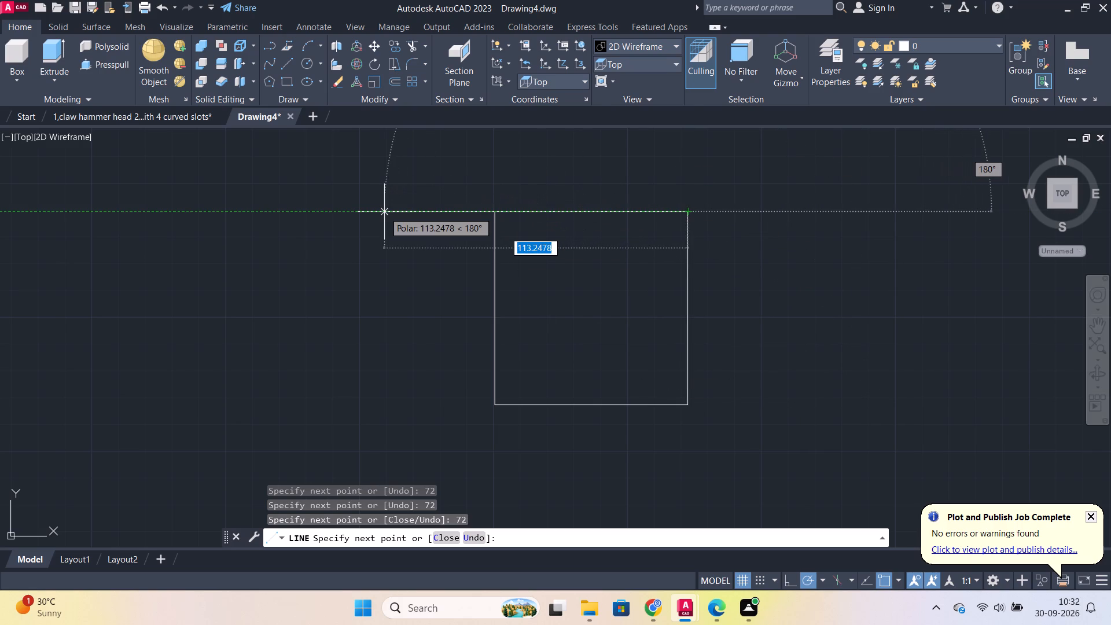
{"action": "key", "text": "c"}
{"action": "key", "text": "Return"}
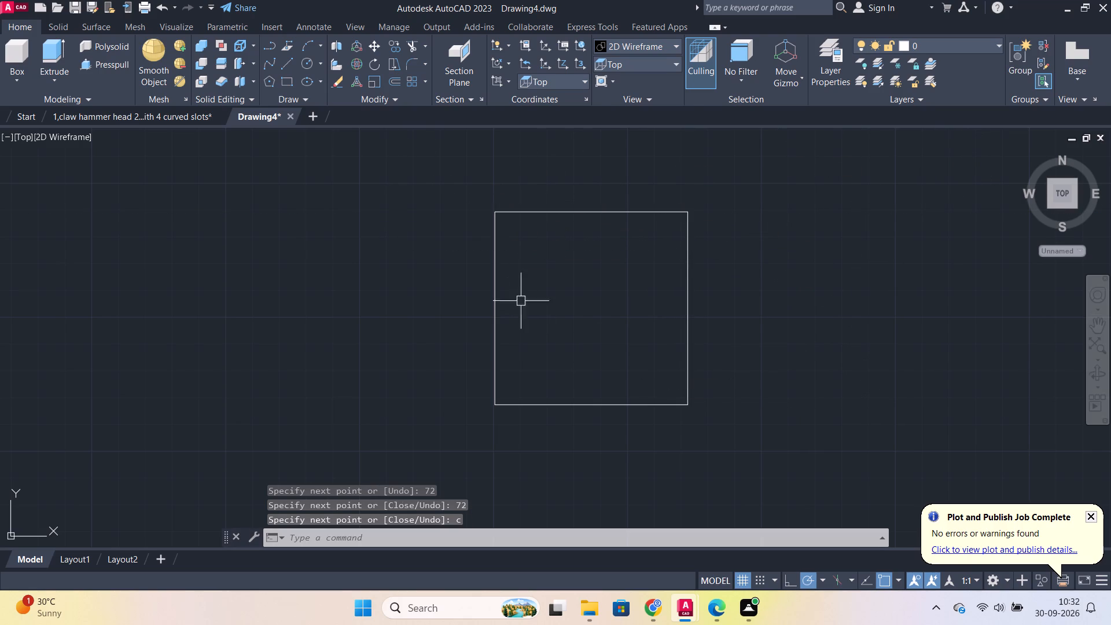
Draw a horizontal line from the midpoint of the square's right edge leftward, extending past its left edge.
{"action": "left_click", "coordinate": [281, 61]}
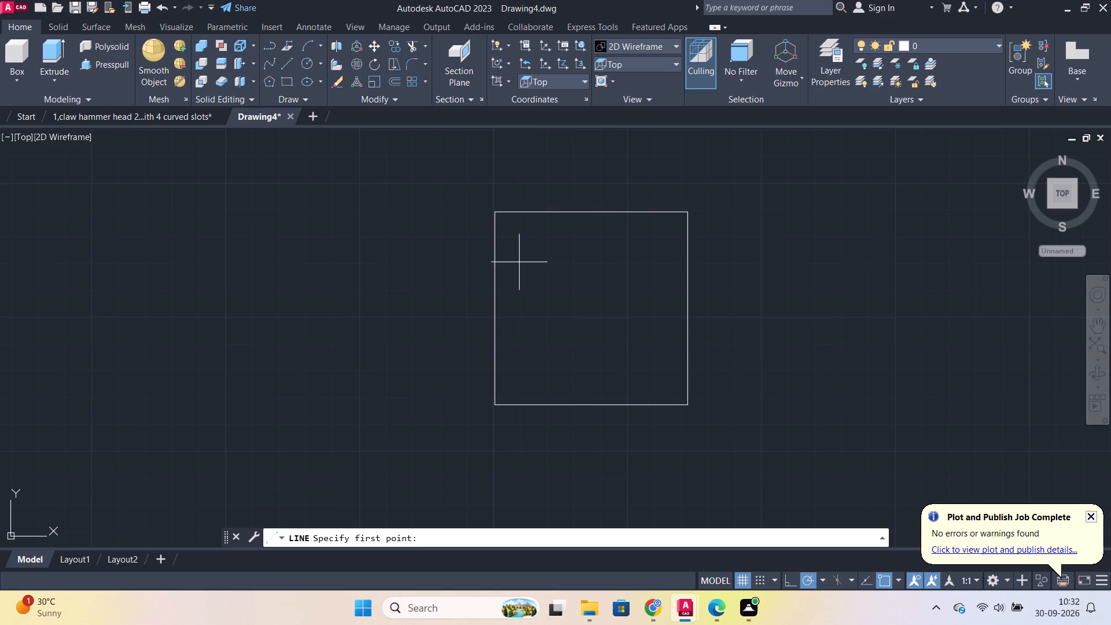
{"action": "left_click", "coordinate": [686, 307]}
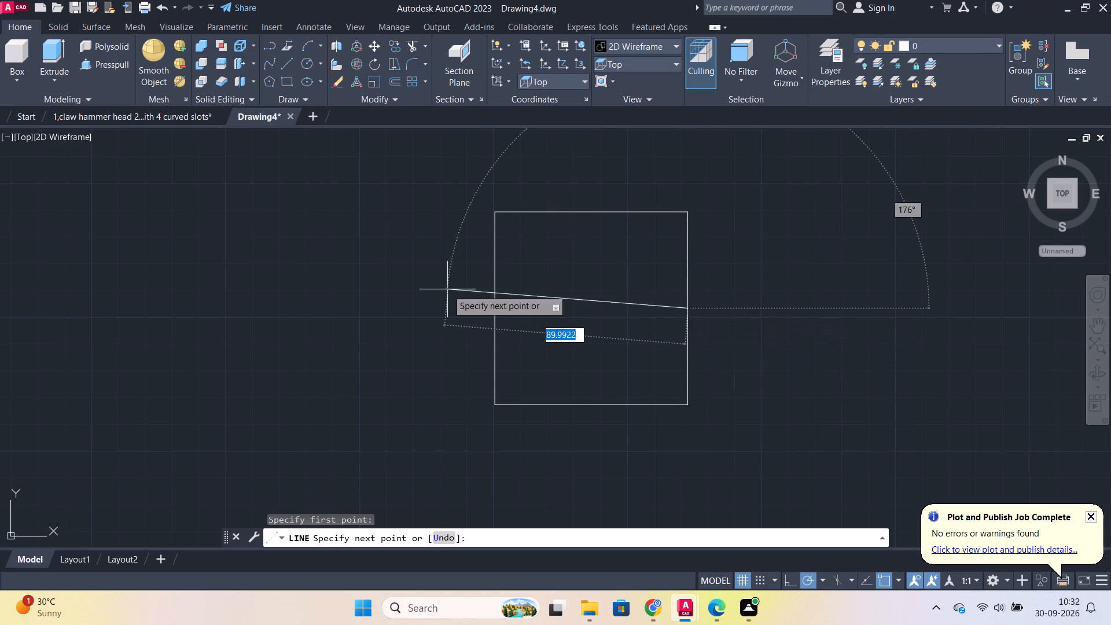
{"action": "left_click", "coordinate": [372, 307]}
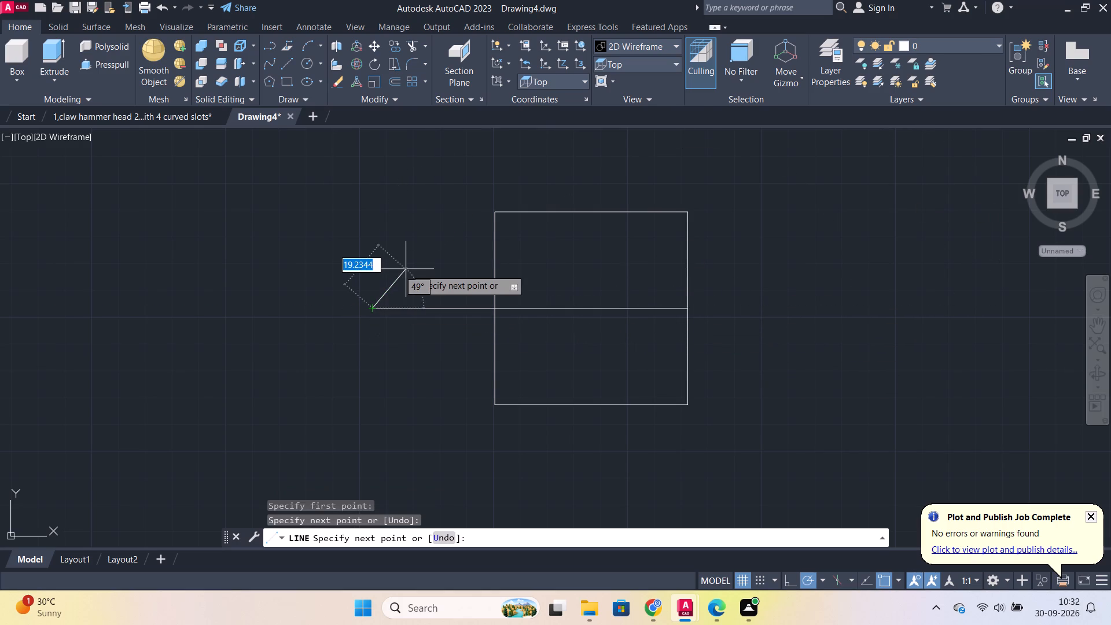
{"action": "key", "text": "Escape"}
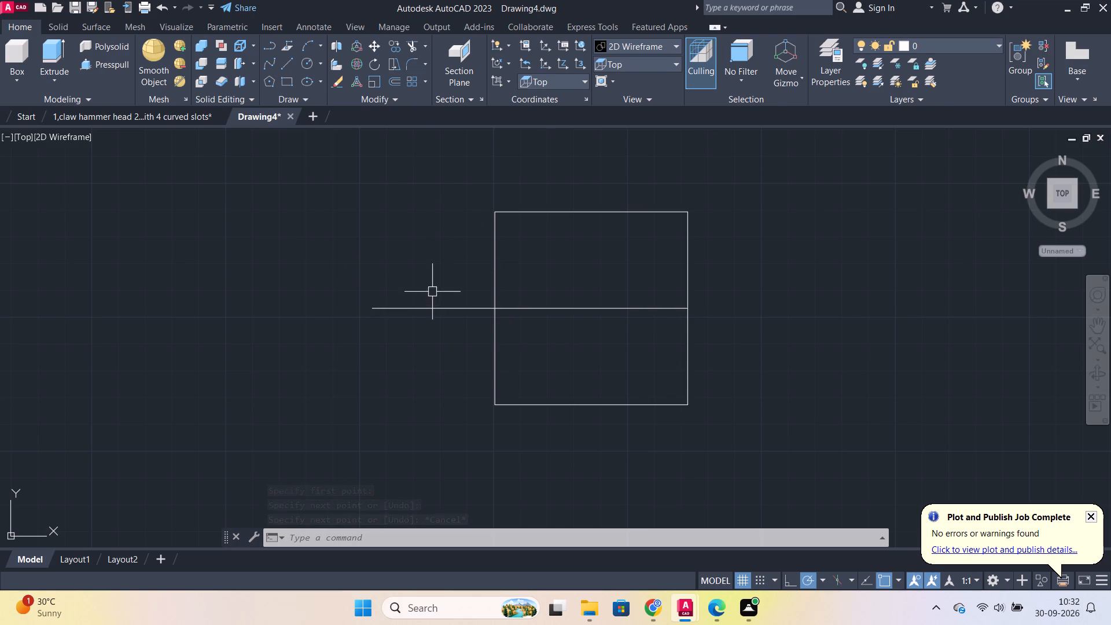
{"action": "left_click", "coordinate": [427, 309]}
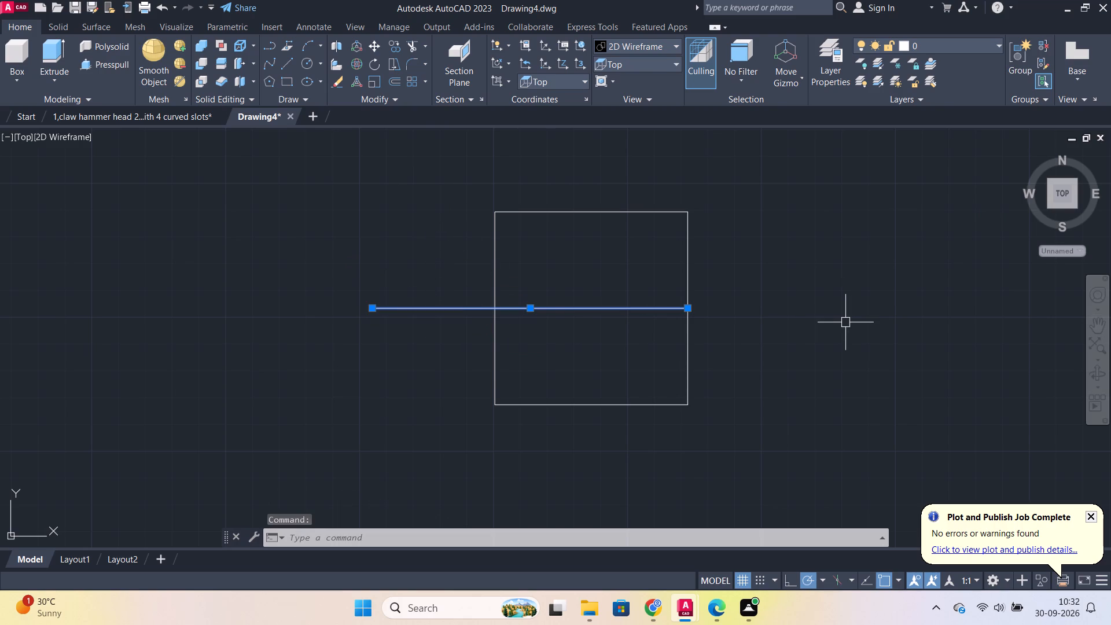
{"action": "key", "text": "Escape"}
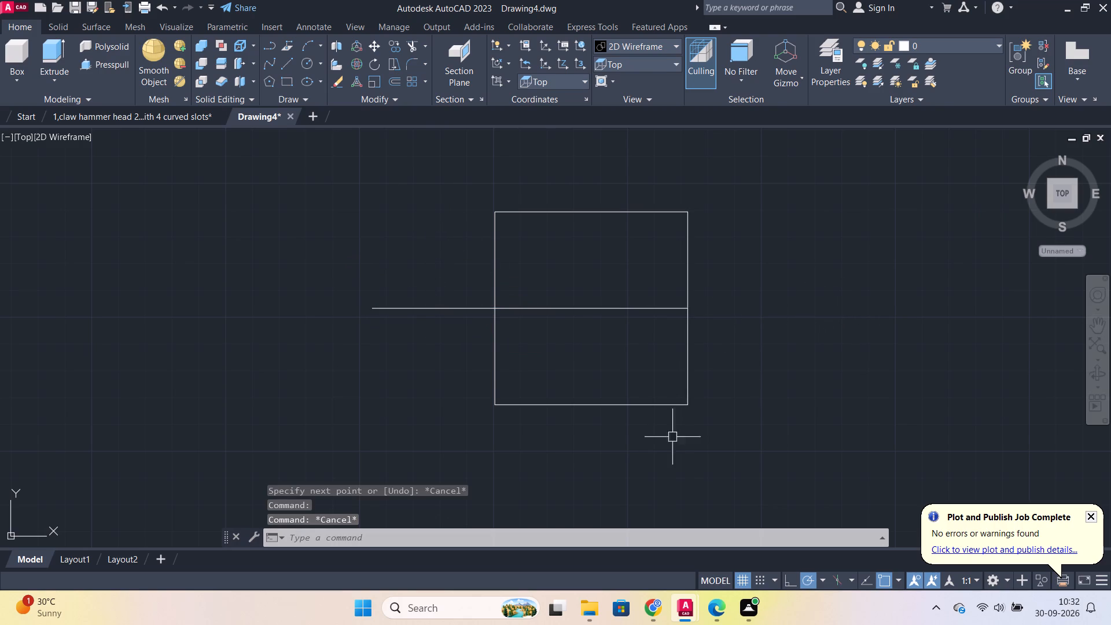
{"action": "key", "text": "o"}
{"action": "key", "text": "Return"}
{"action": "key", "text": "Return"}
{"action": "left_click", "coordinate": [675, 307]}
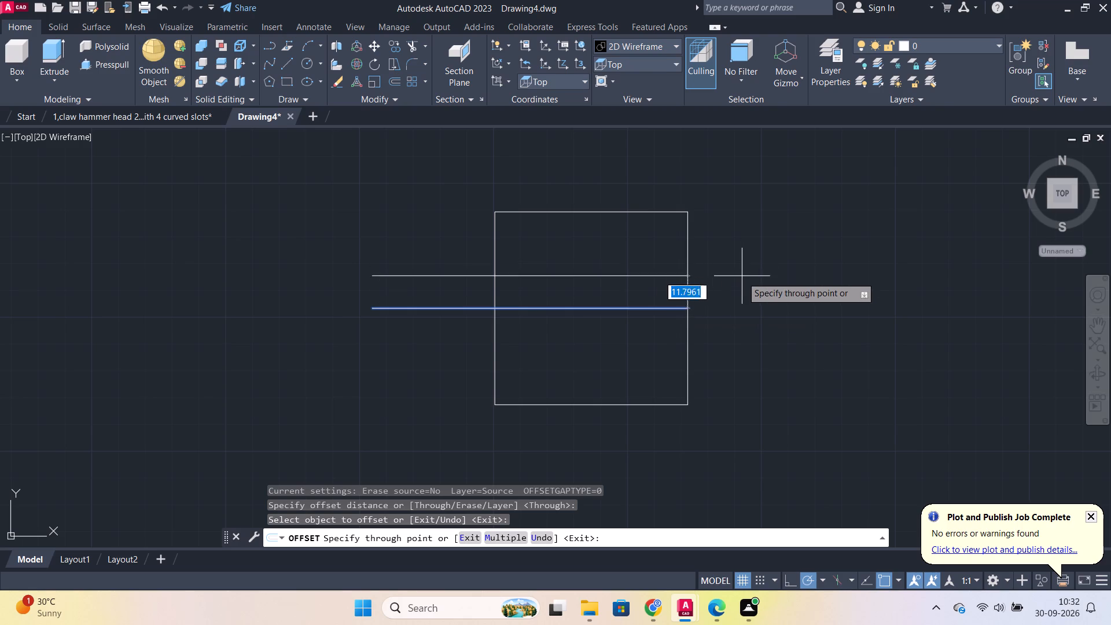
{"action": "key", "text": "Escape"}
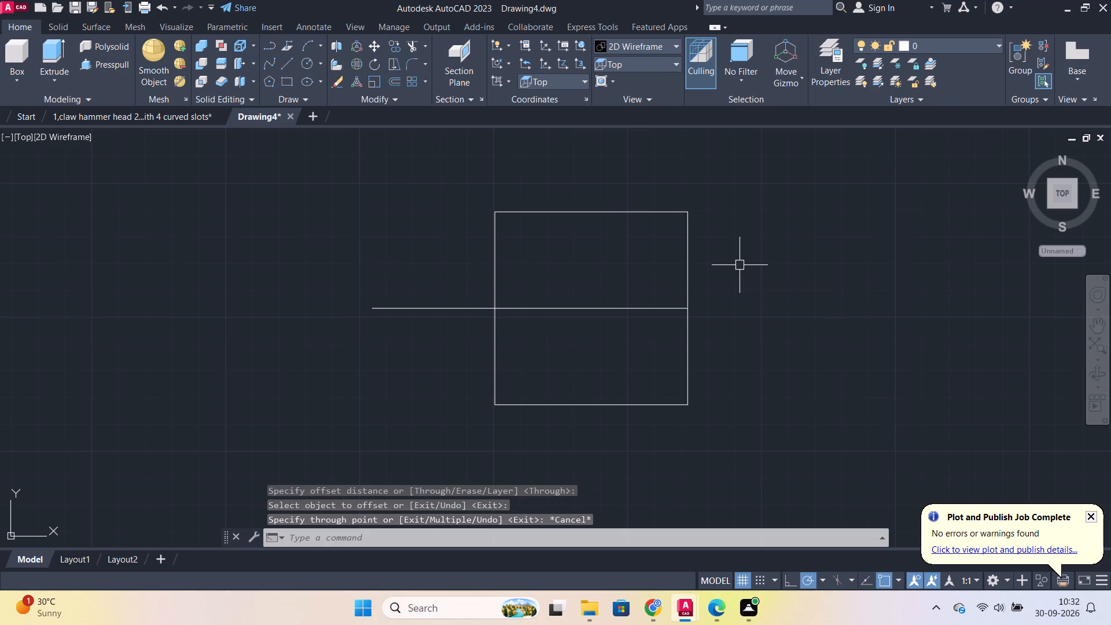
Chamfer the square's upper-left corner using the Angle option, with length 10 and angle 45°.
{"action": "type", "text": "ch"}
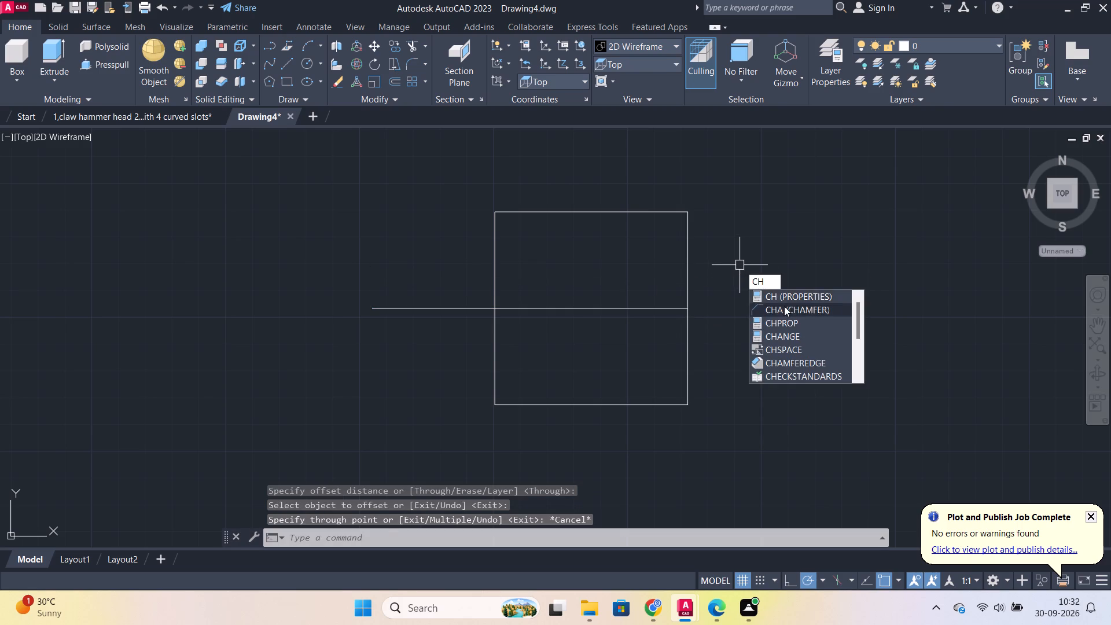
{"action": "left_click", "coordinate": [784, 306]}
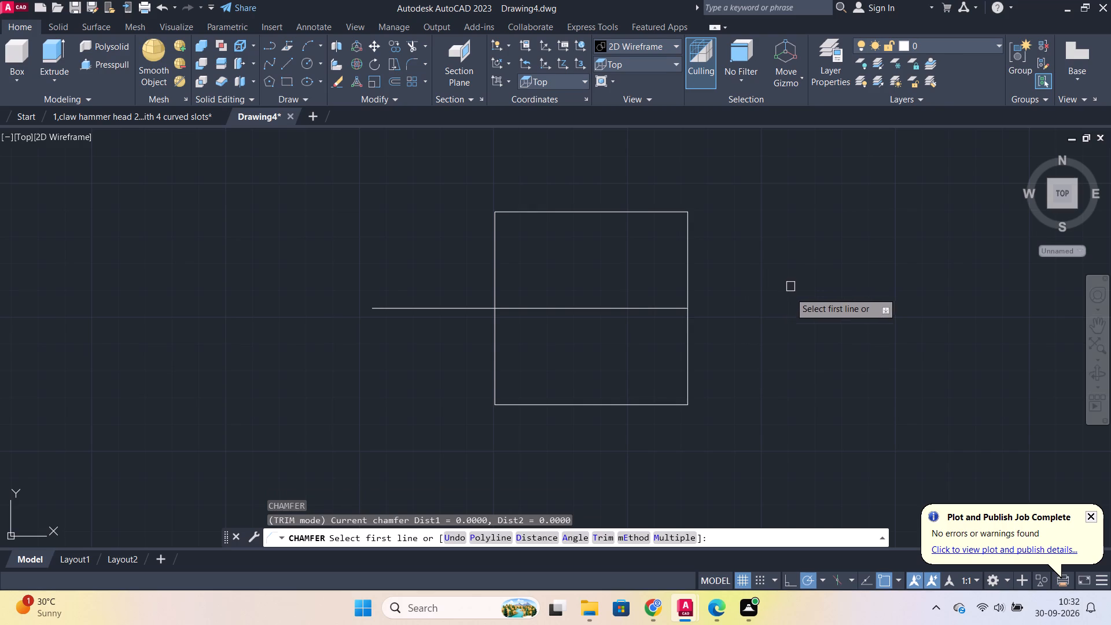
{"action": "left_click", "coordinate": [568, 538]}
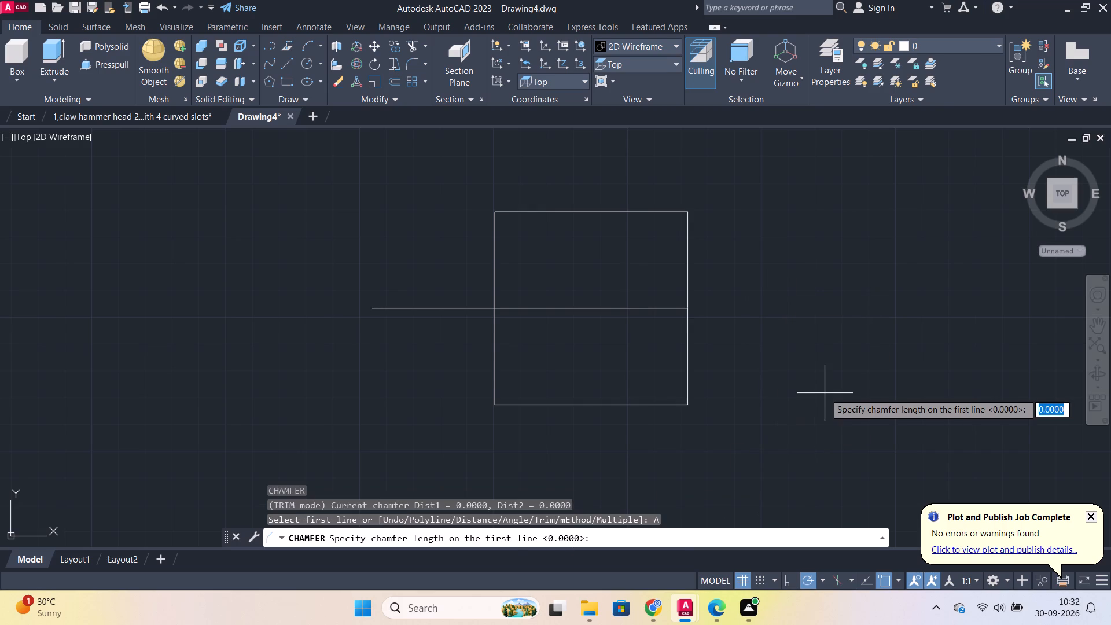
{"action": "type", "text": "10"}
{"action": "key", "text": "Return"}
{"action": "type", "text": "45"}
{"action": "key", "text": "Return"}
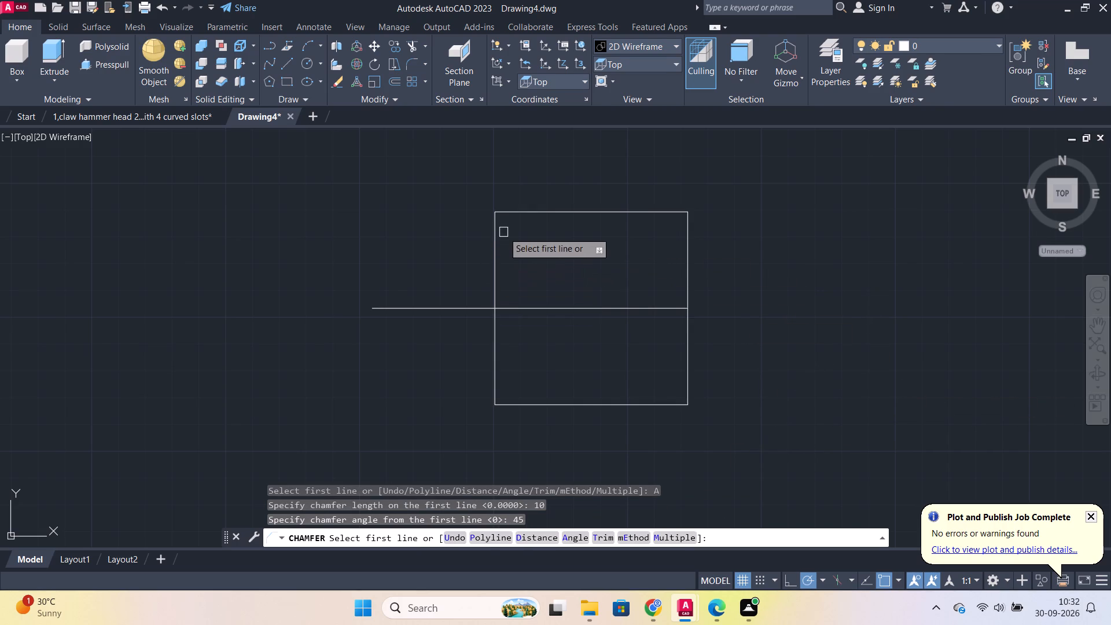
{"action": "left_click", "coordinate": [495, 226]}
{"action": "left_click", "coordinate": [532, 209]}
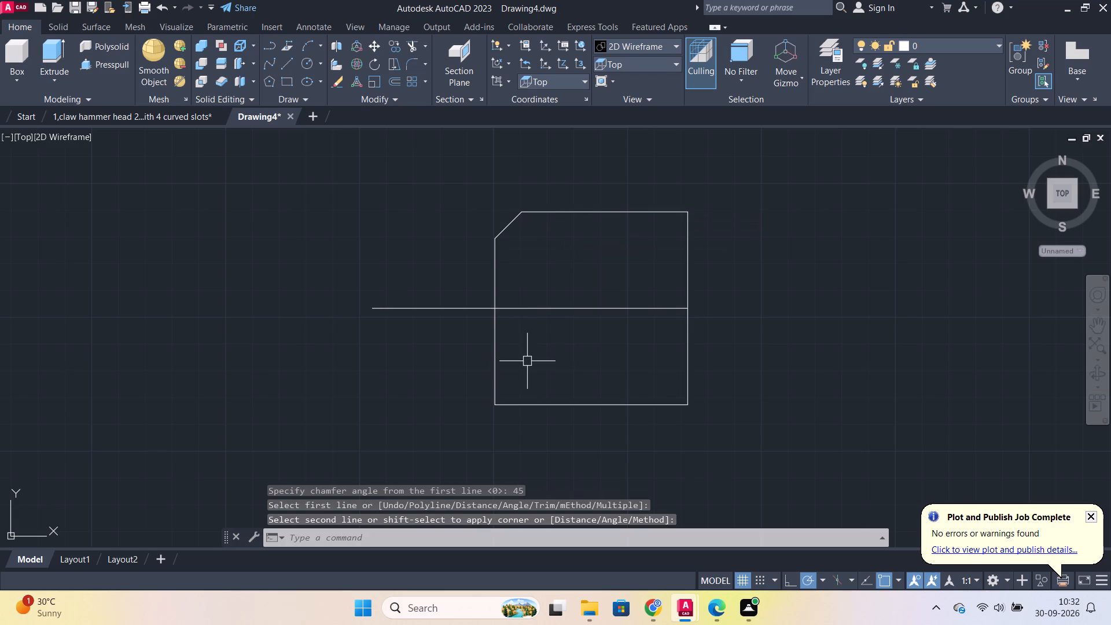
Chamfer the square's lower-left corner with the same length of 10 and angle of 45°.
{"action": "key", "text": "space"}
{"action": "left_click", "coordinate": [488, 372]}
{"action": "left_click", "coordinate": [501, 380]}
{"action": "left_click", "coordinate": [497, 370]}
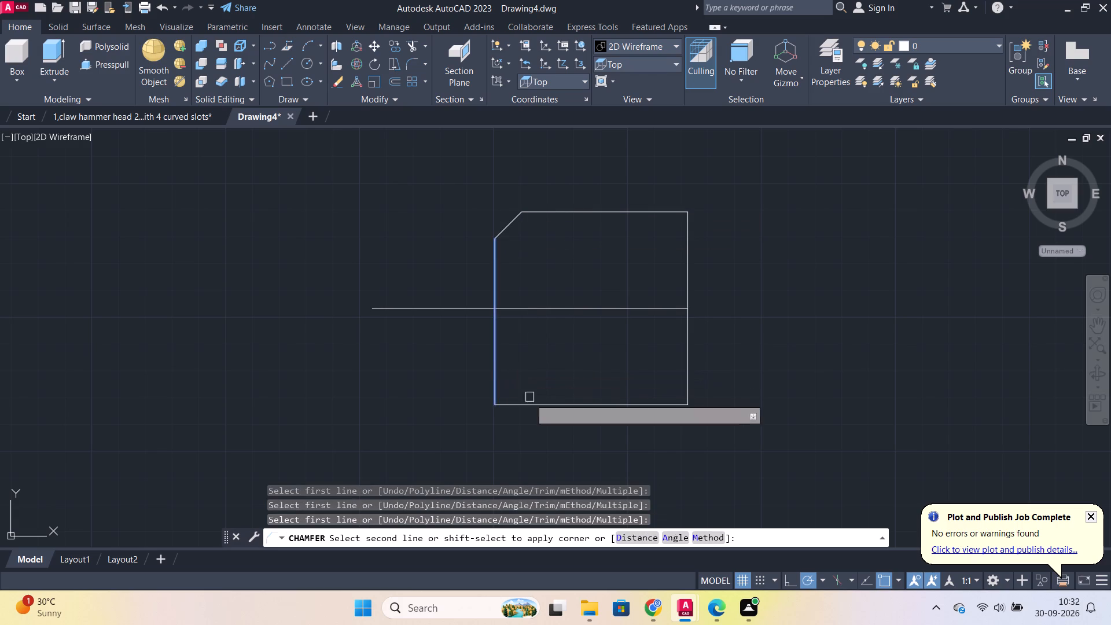
{"action": "left_click", "coordinate": [529, 406]}
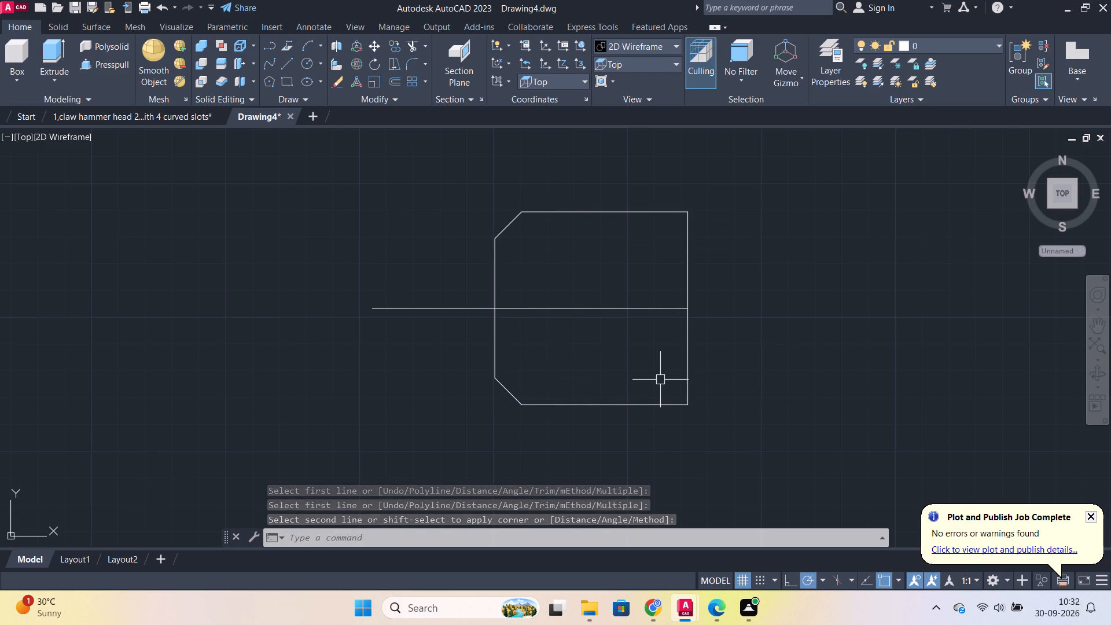
{"action": "key", "text": "Escape"}
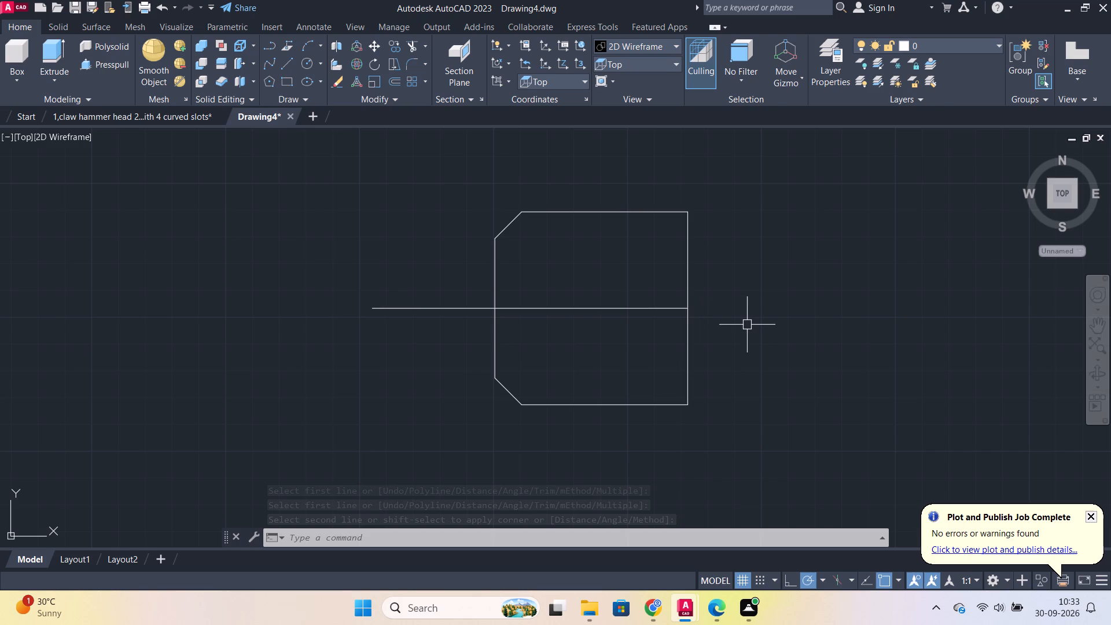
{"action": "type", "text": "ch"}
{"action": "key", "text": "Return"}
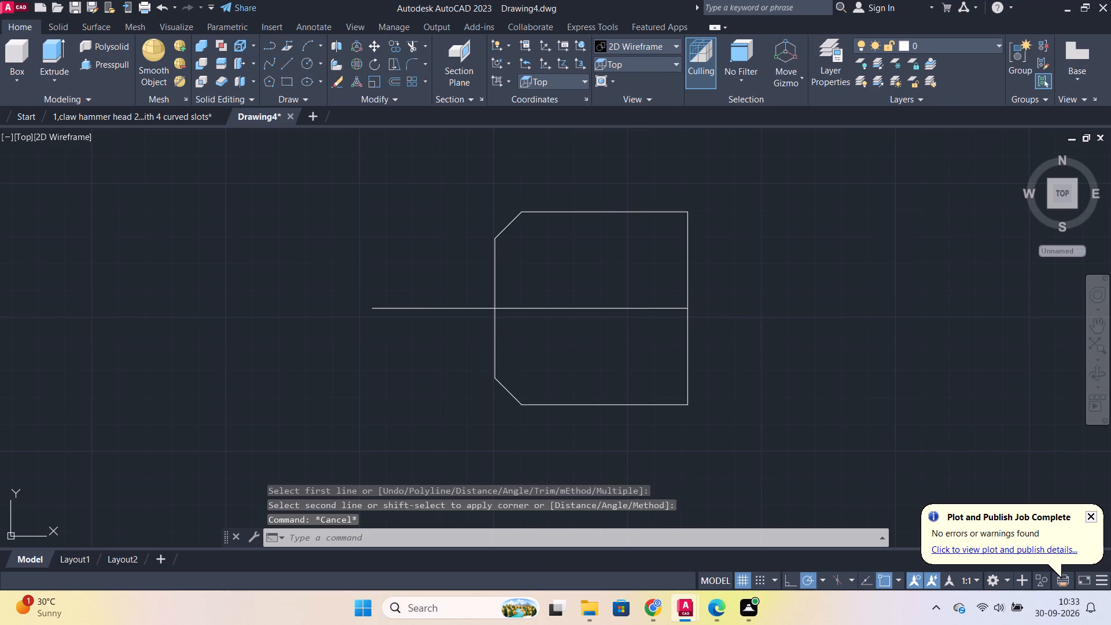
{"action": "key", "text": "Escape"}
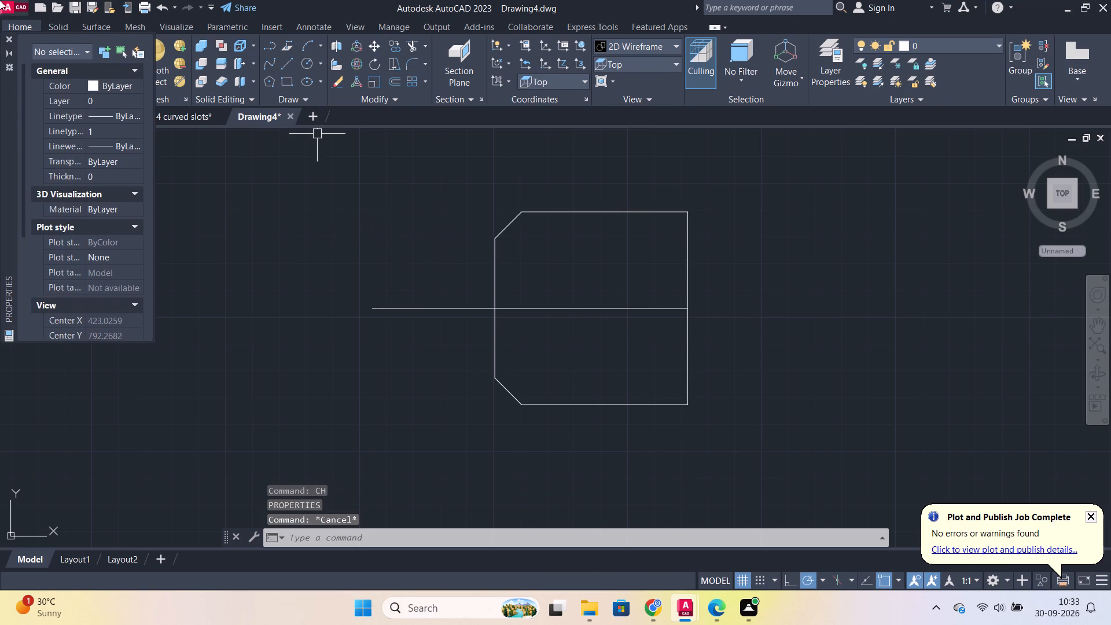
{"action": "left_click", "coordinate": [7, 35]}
Chamfer the square's upper-right corner using the Angle option, with length 16 and angle 45°.
{"action": "type", "text": "ch"}
{"action": "left_click", "coordinate": [558, 315]}
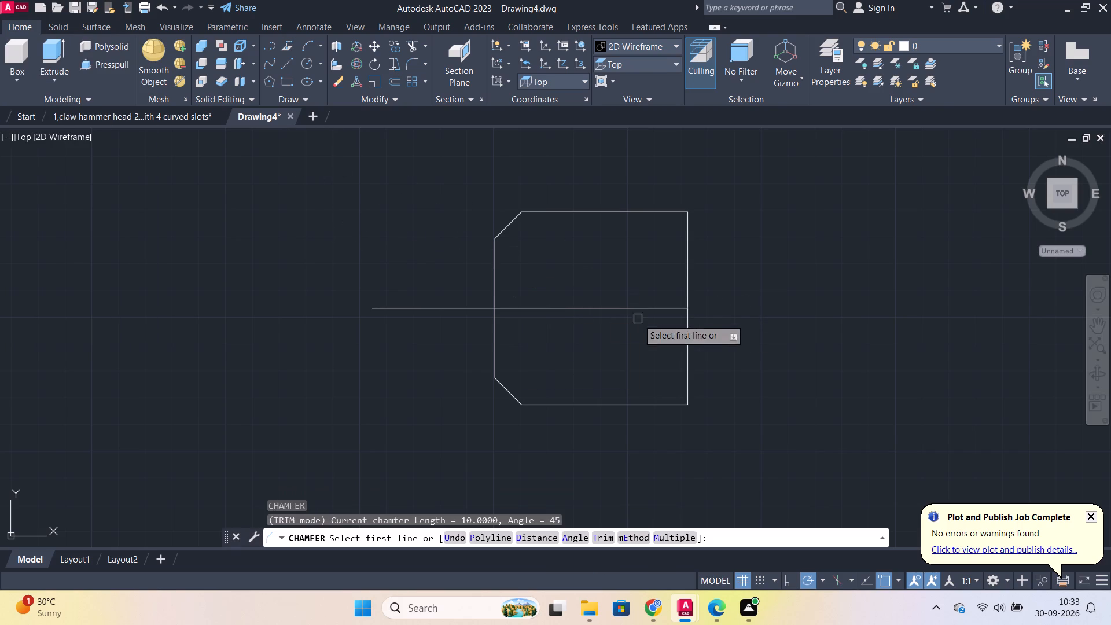
{"action": "left_click", "coordinate": [579, 532]}
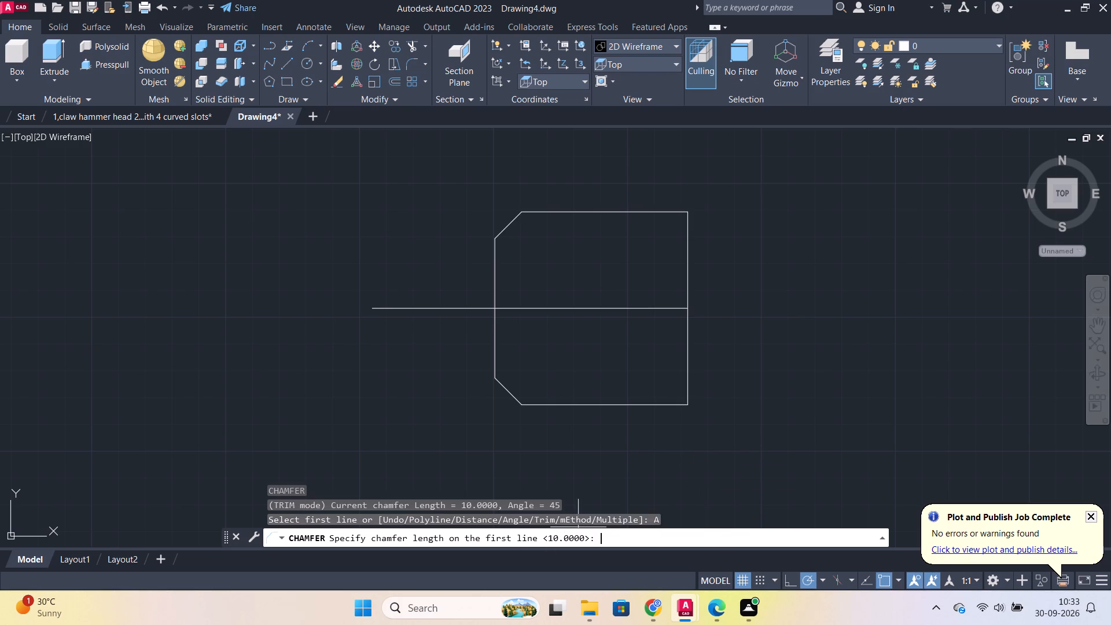
{"action": "type", "text": "16"}
{"action": "key", "text": "Return"}
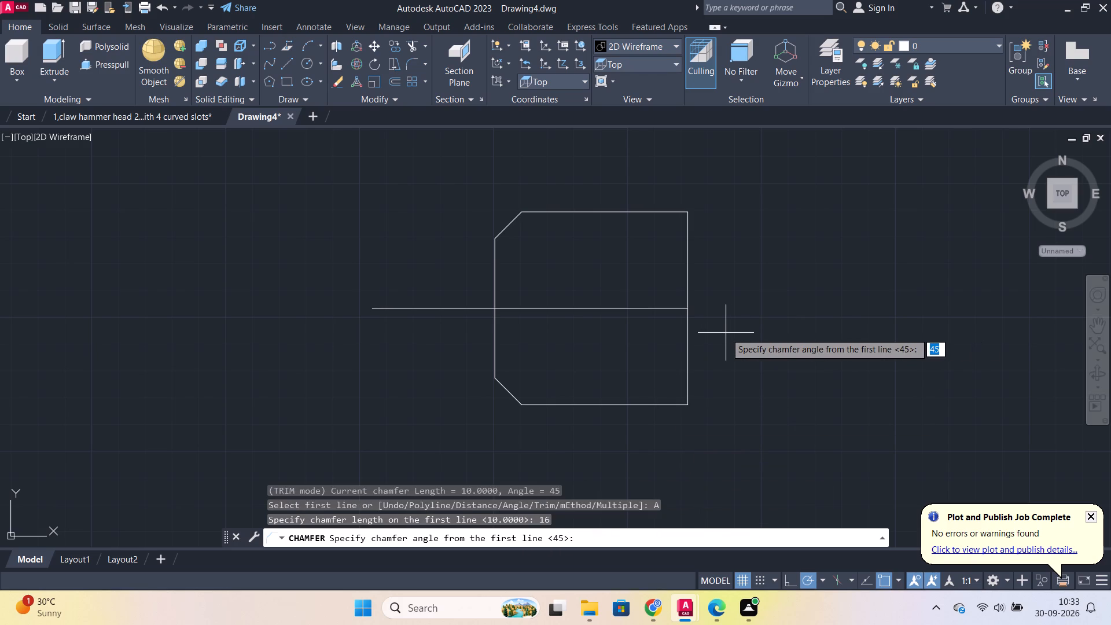
{"action": "type", "text": "45"}
{"action": "key", "text": "Return"}
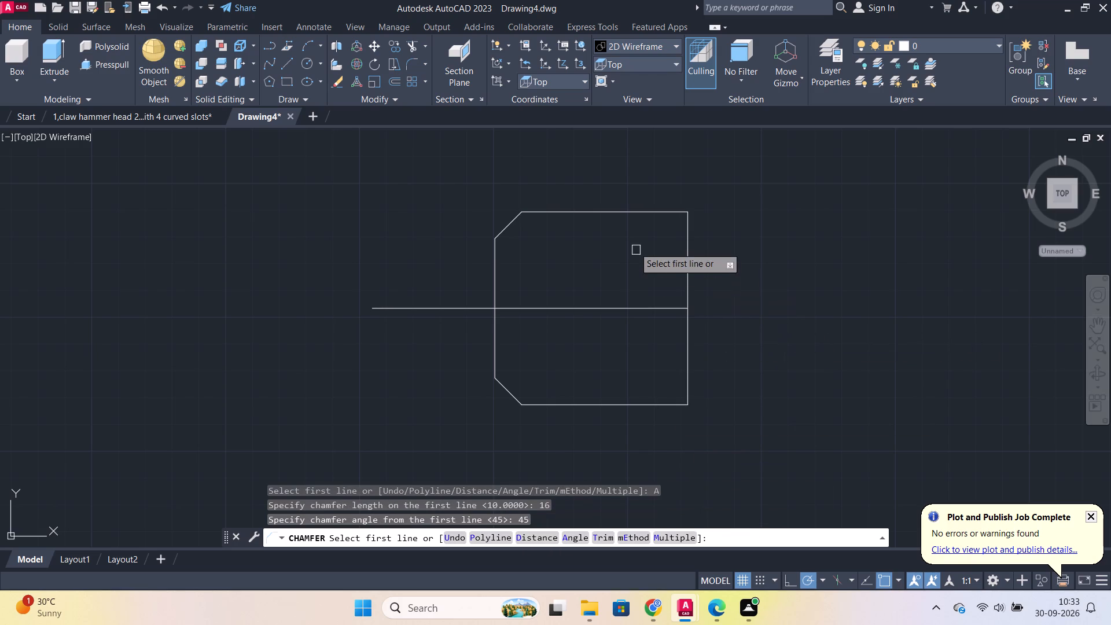
{"action": "left_click", "coordinate": [642, 215]}
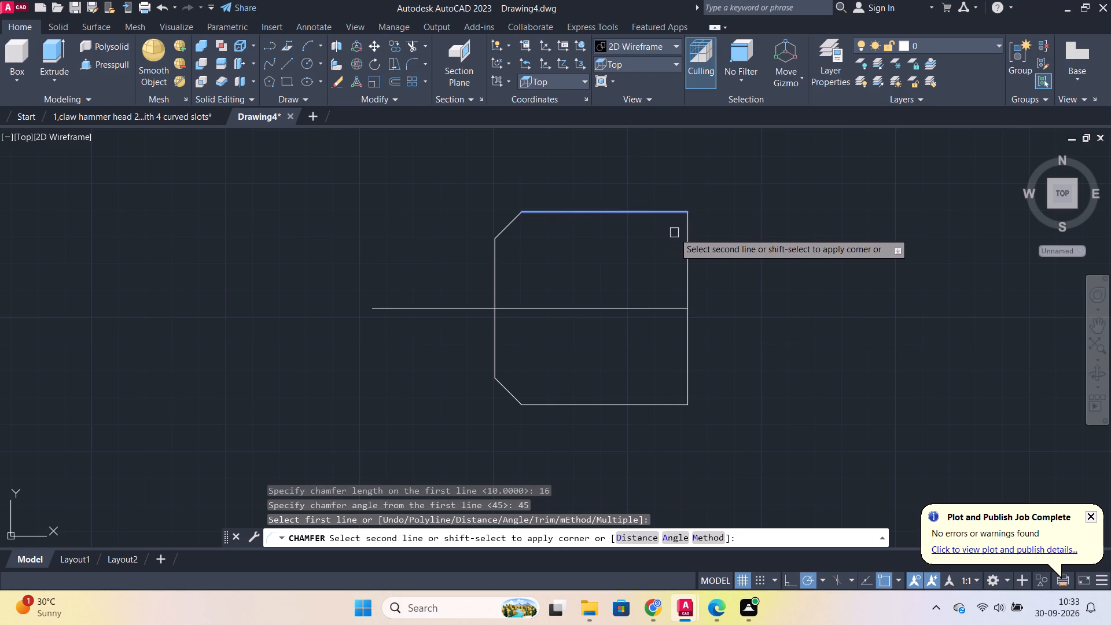
{"action": "left_click", "coordinate": [690, 241]}
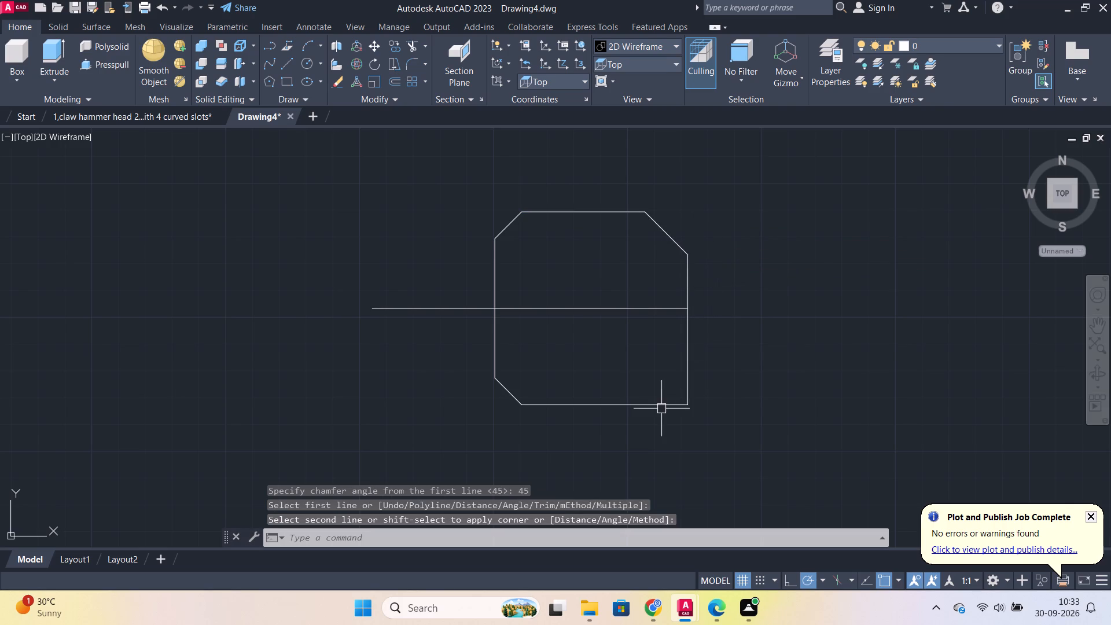
Chamfer the square's lower-right corner with the same length of 16 and angle of 45°.
{"action": "key", "text": "space"}
{"action": "left_click", "coordinate": [652, 407]}
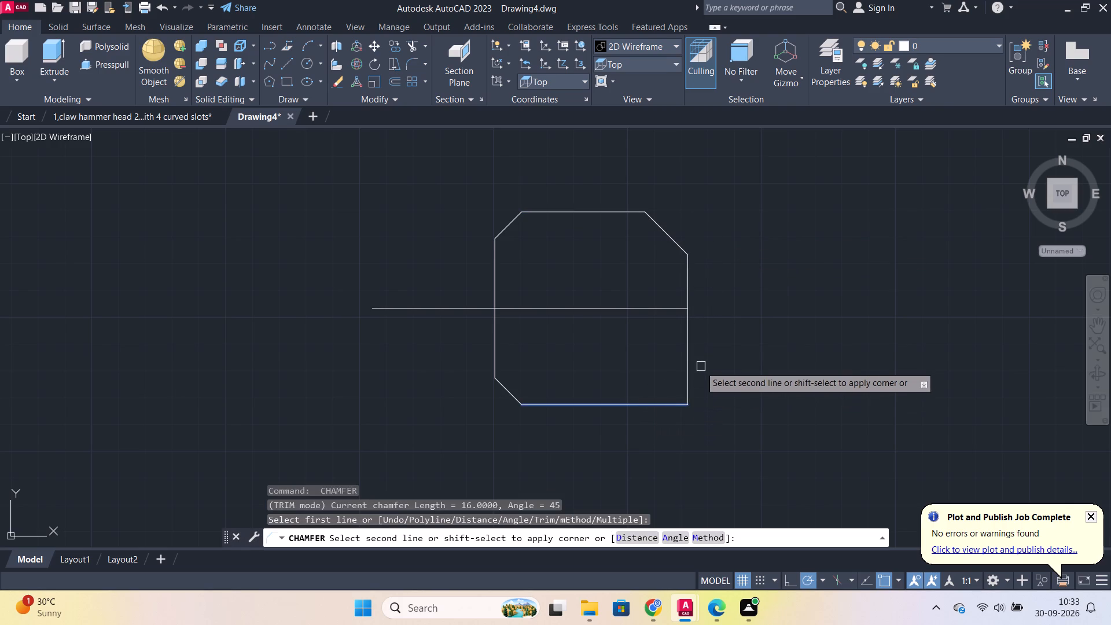
{"action": "left_click", "coordinate": [692, 373]}
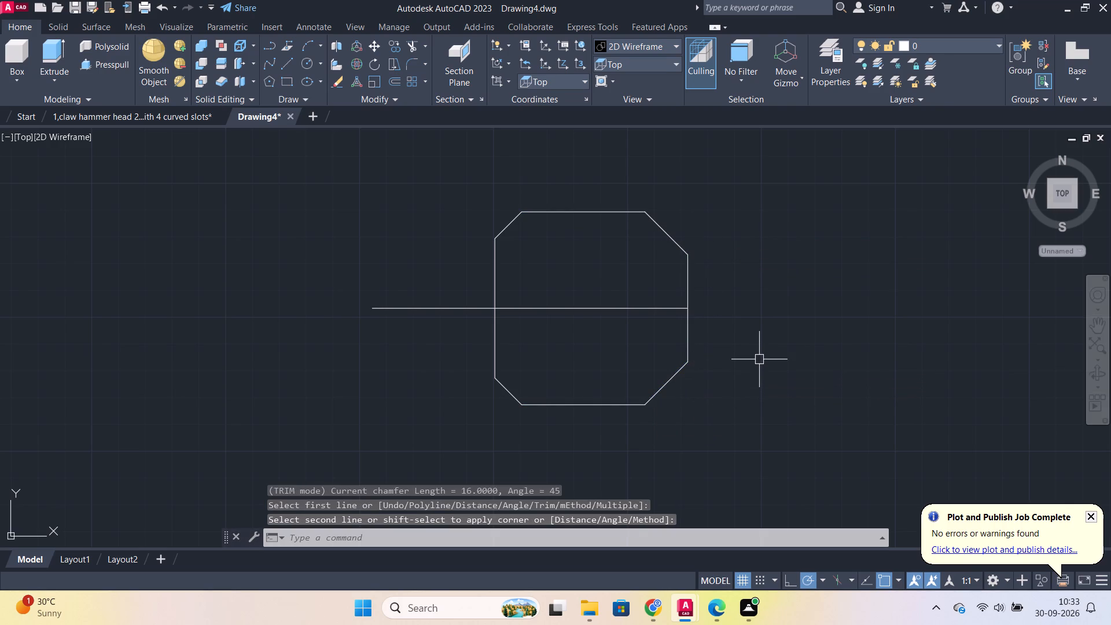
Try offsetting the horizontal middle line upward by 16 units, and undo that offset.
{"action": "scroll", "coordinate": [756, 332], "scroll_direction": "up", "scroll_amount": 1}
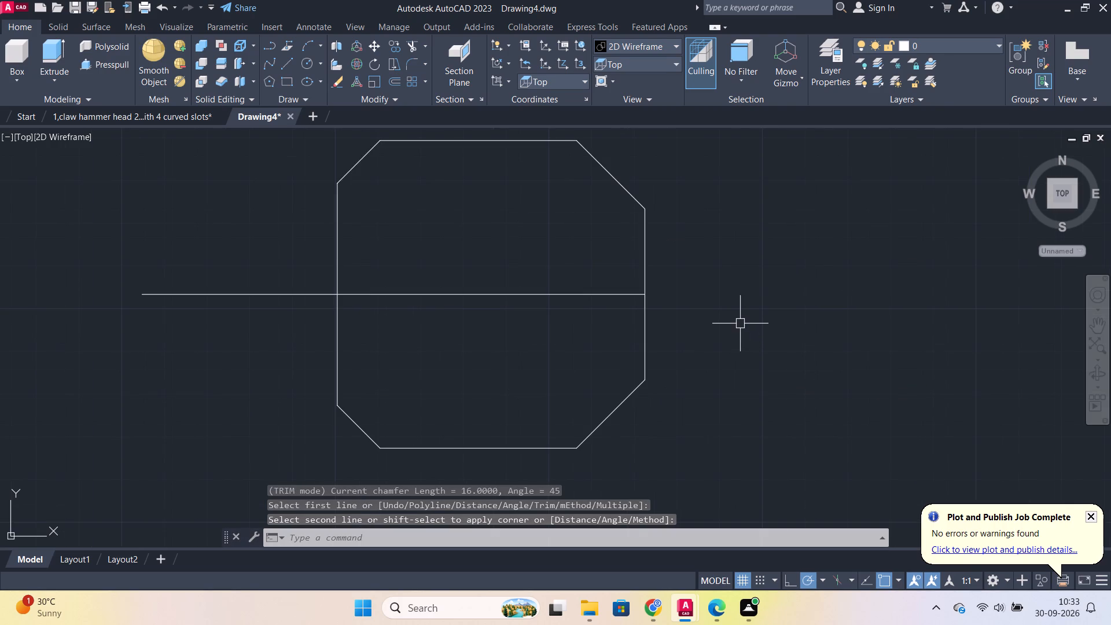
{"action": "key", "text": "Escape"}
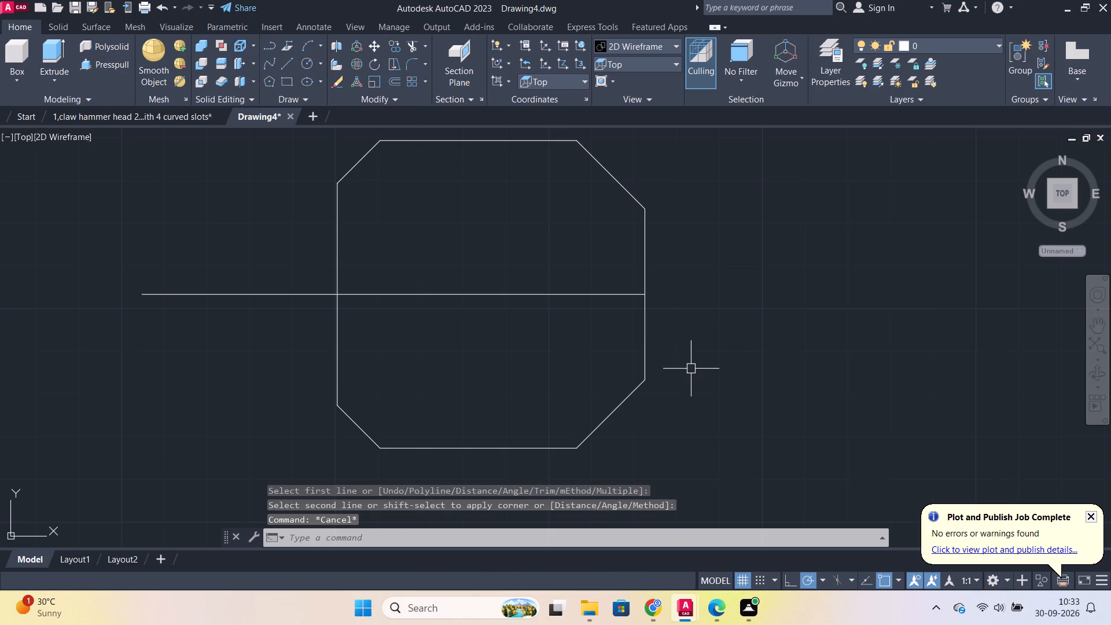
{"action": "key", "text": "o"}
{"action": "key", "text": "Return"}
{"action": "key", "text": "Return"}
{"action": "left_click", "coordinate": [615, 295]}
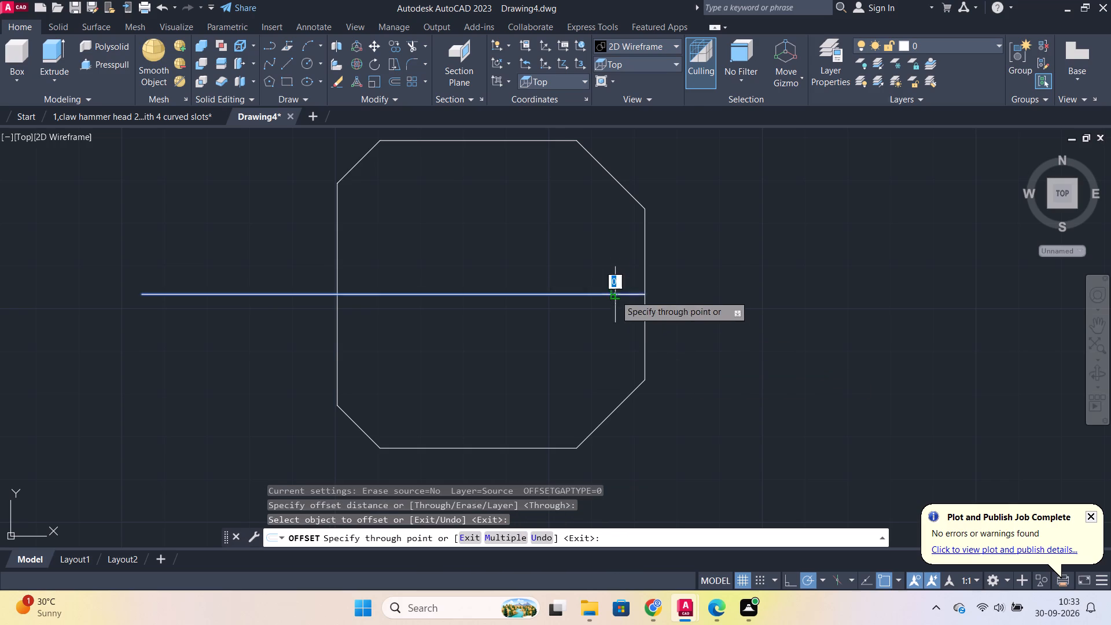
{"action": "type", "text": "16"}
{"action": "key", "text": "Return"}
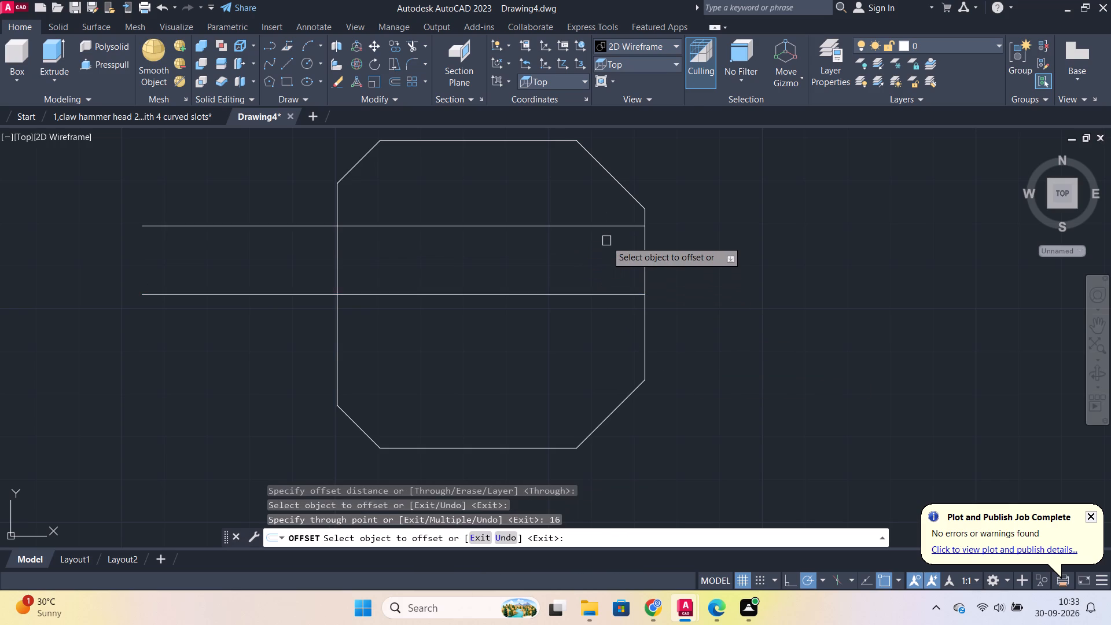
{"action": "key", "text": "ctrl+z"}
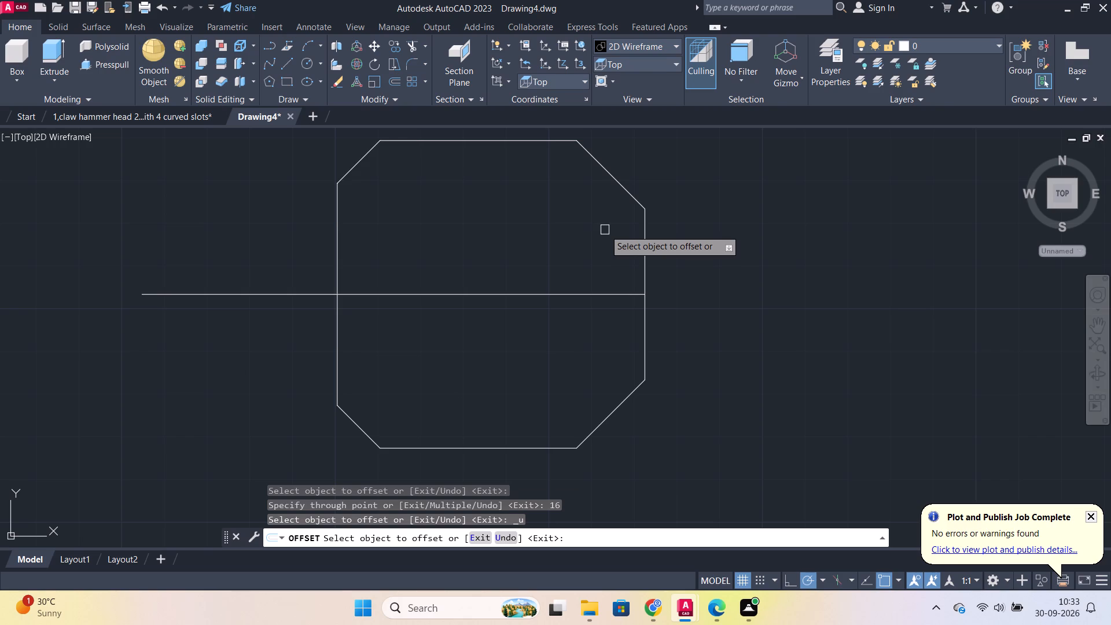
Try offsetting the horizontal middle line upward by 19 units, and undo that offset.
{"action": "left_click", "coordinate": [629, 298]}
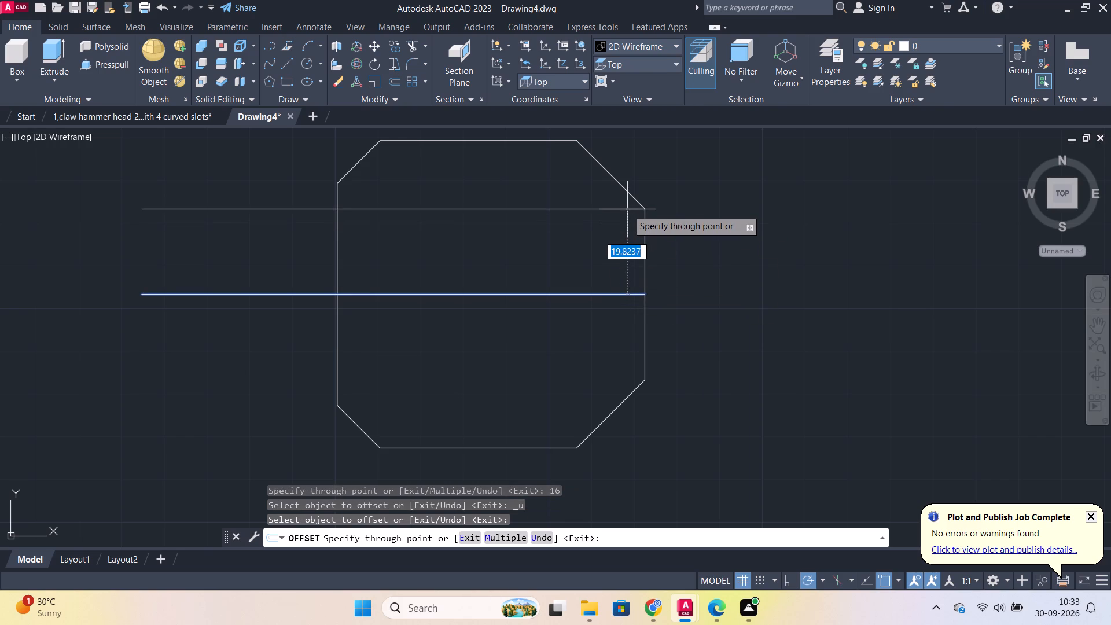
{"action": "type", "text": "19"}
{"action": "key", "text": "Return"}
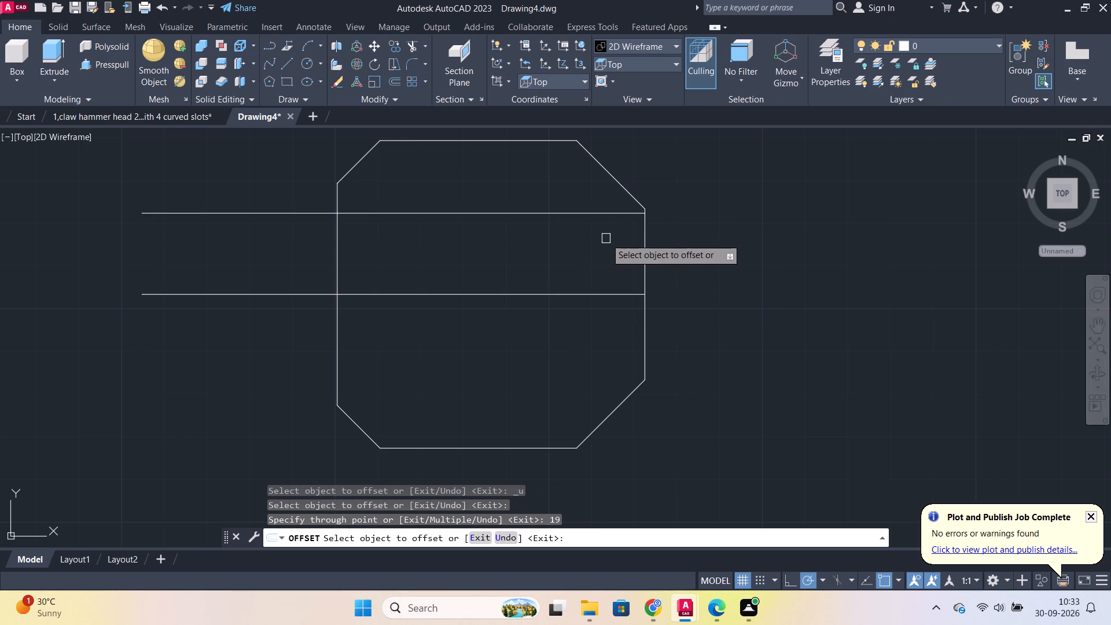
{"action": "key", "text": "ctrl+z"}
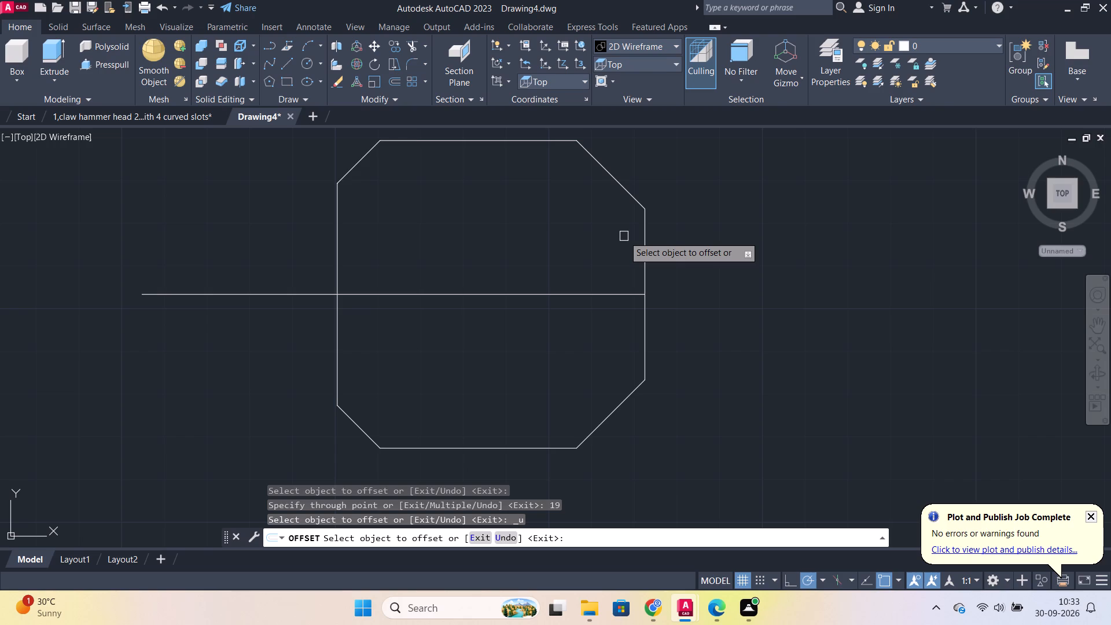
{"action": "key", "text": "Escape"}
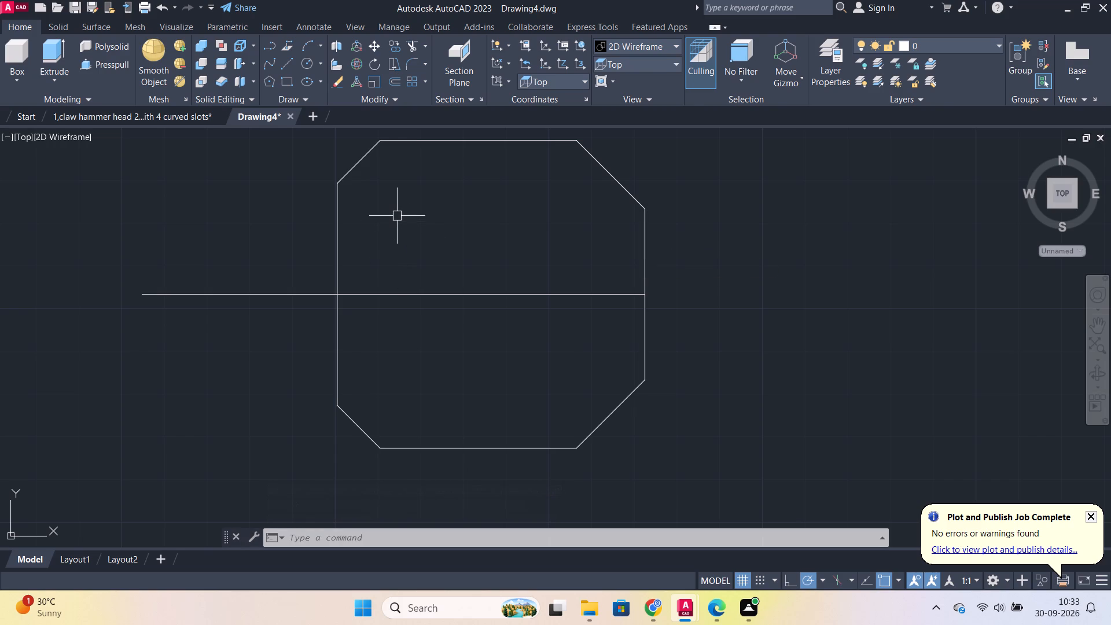
Offset the profile's top edge inward by 8 and its left edge inward by 12 as construction lines.
{"action": "key", "text": "o"}
{"action": "key", "text": "Return"}
{"action": "key", "text": "Return"}
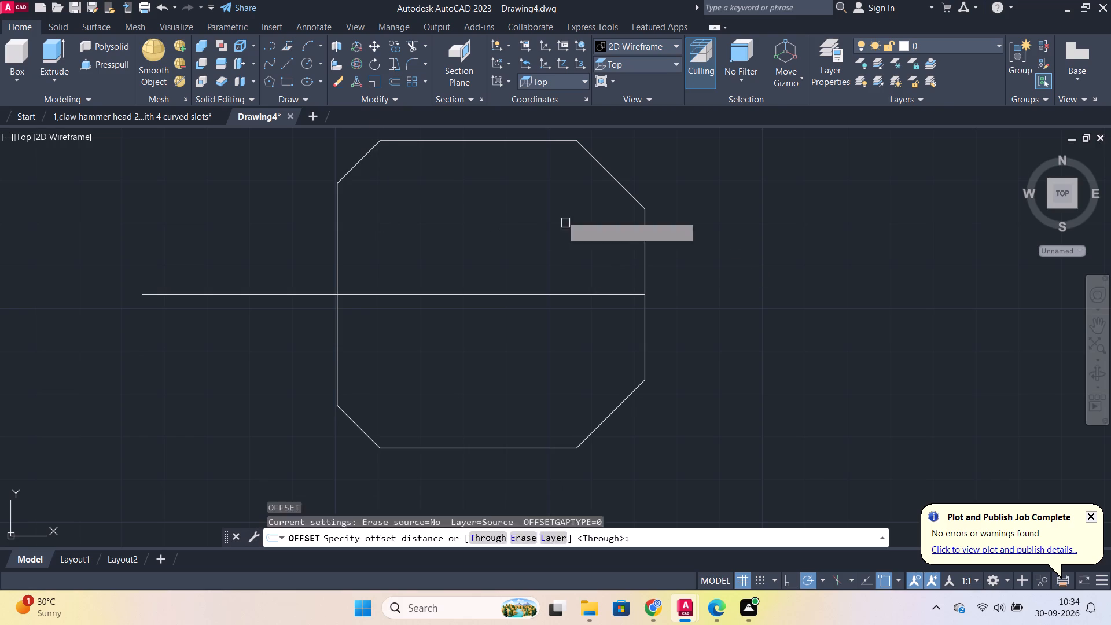
{"action": "left_click", "coordinate": [472, 144]}
{"action": "key", "text": "8"}
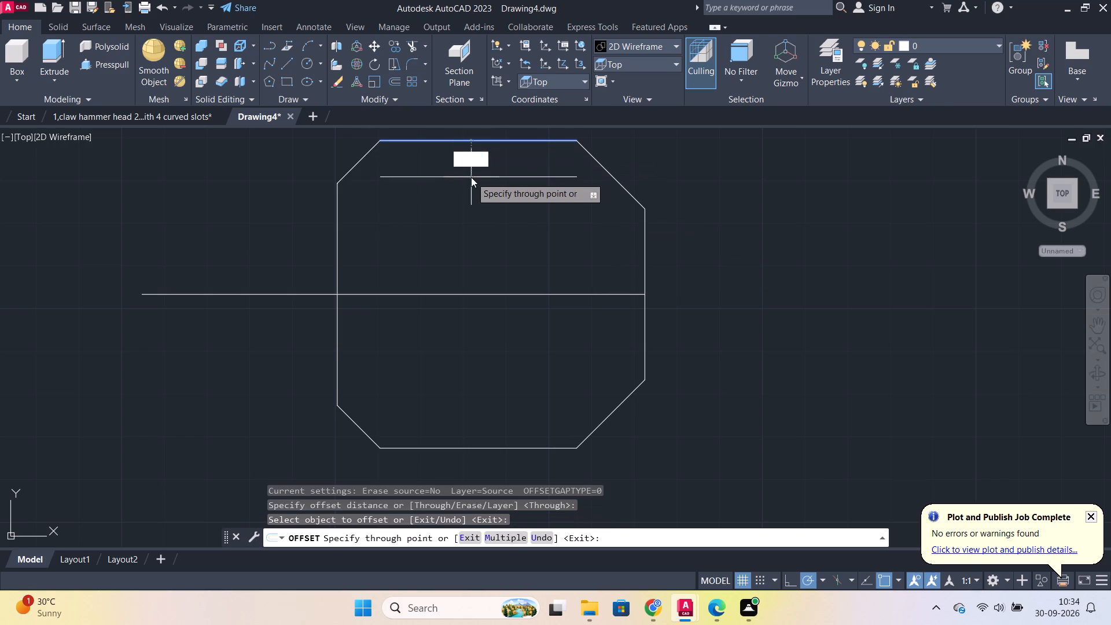
{"action": "key", "text": "Return"}
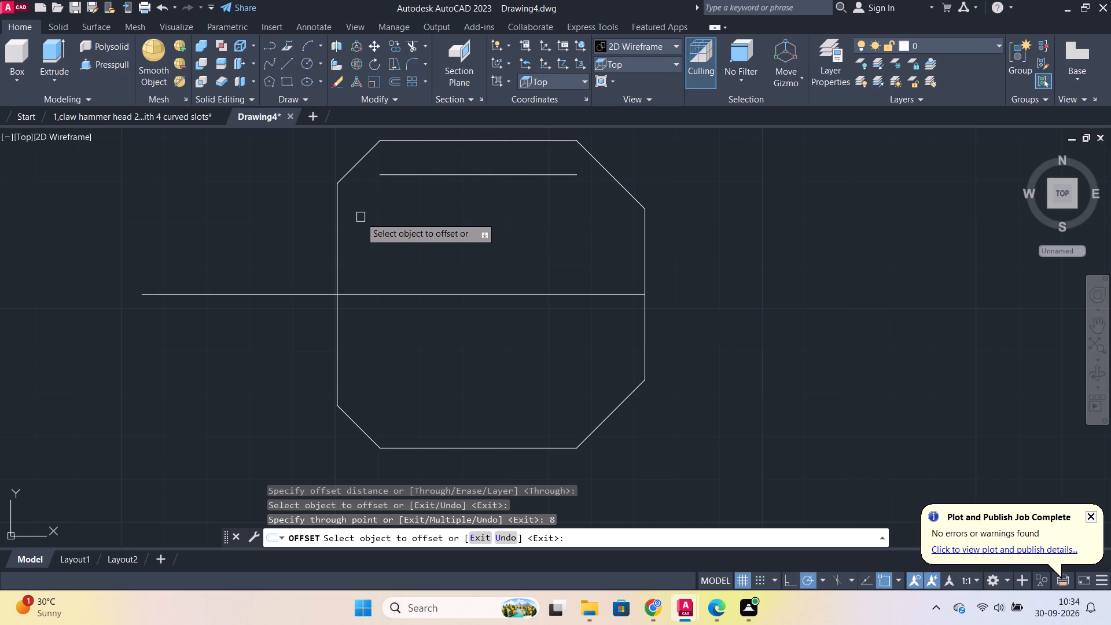
{"action": "left_click", "coordinate": [334, 219]}
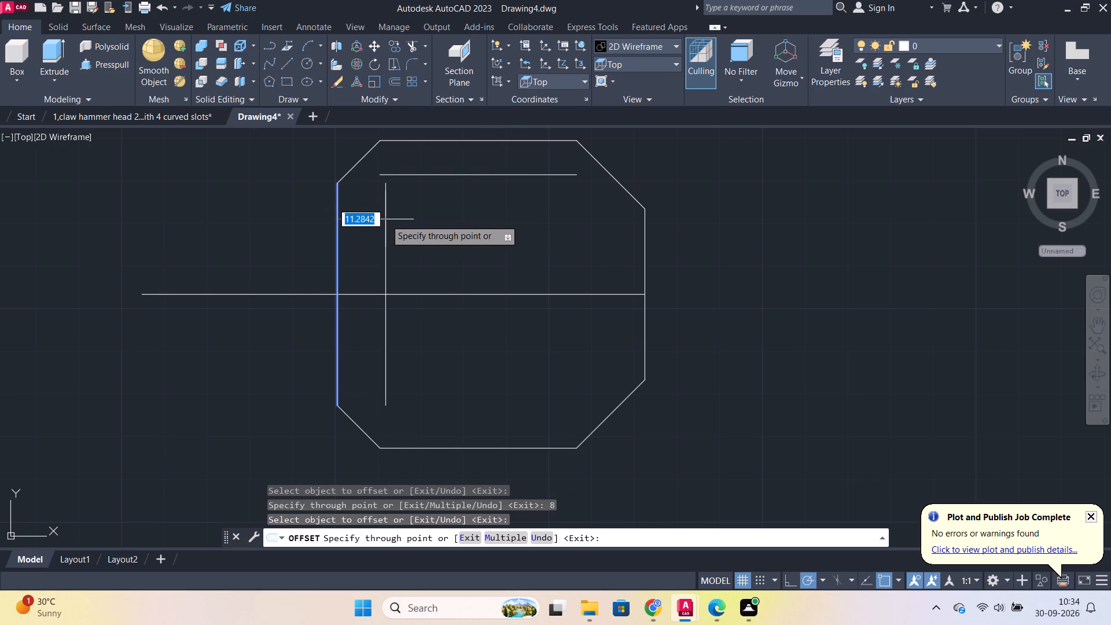
{"action": "type", "text": "12"}
{"action": "key", "text": "Return"}
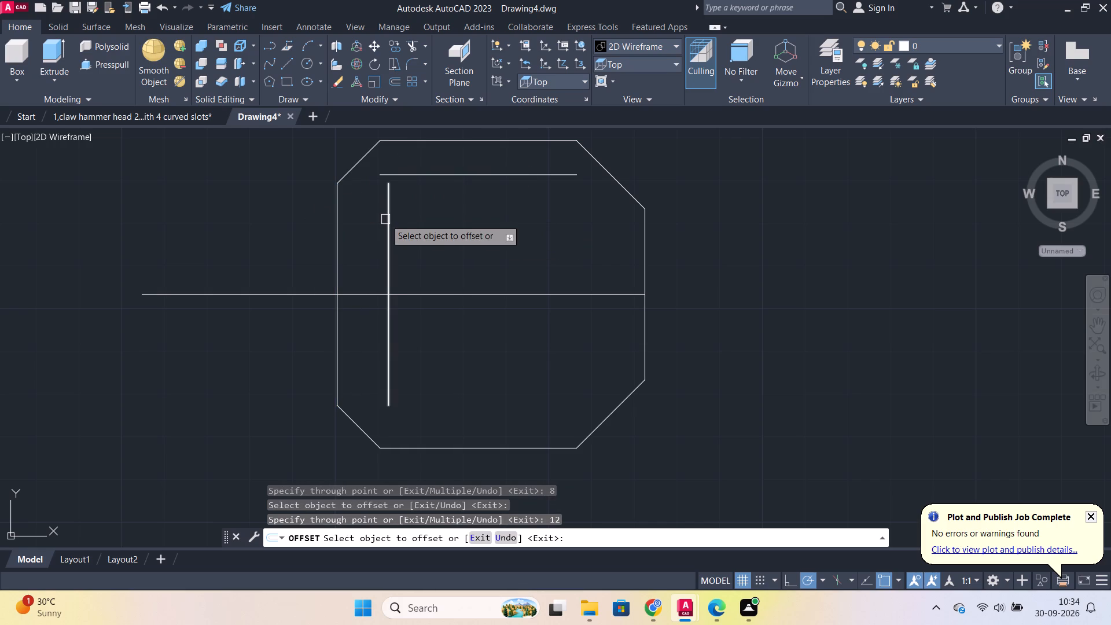
{"action": "key", "text": "Escape"}
Lengthen the vertical construction line upward so that it crosses the horizontal construction line.
{"action": "left_click", "coordinate": [389, 201]}
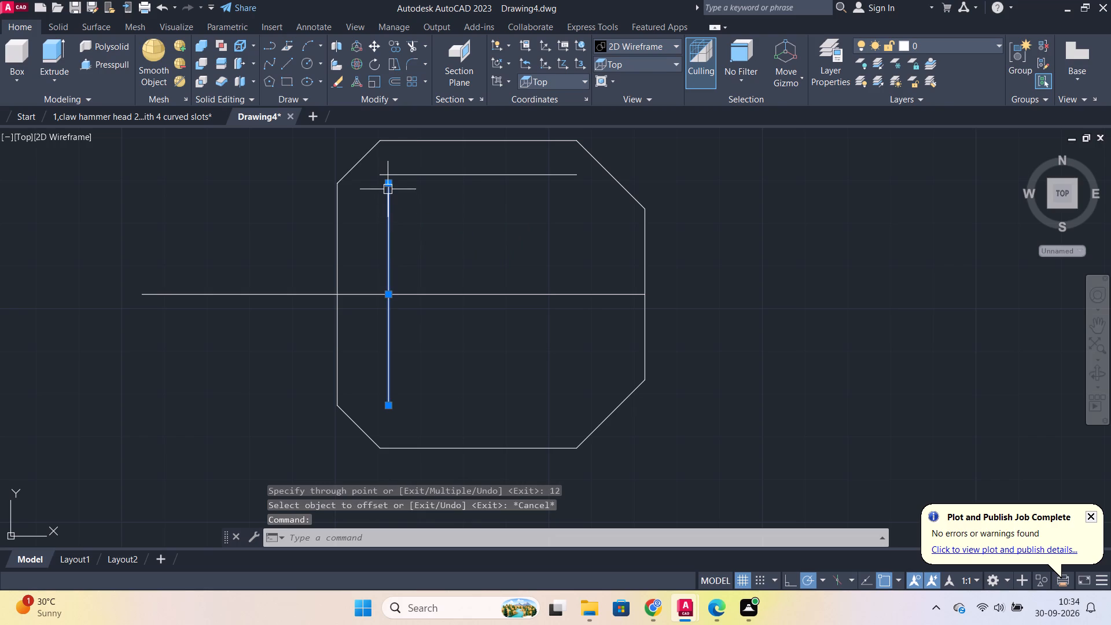
{"action": "left_click", "coordinate": [388, 184]}
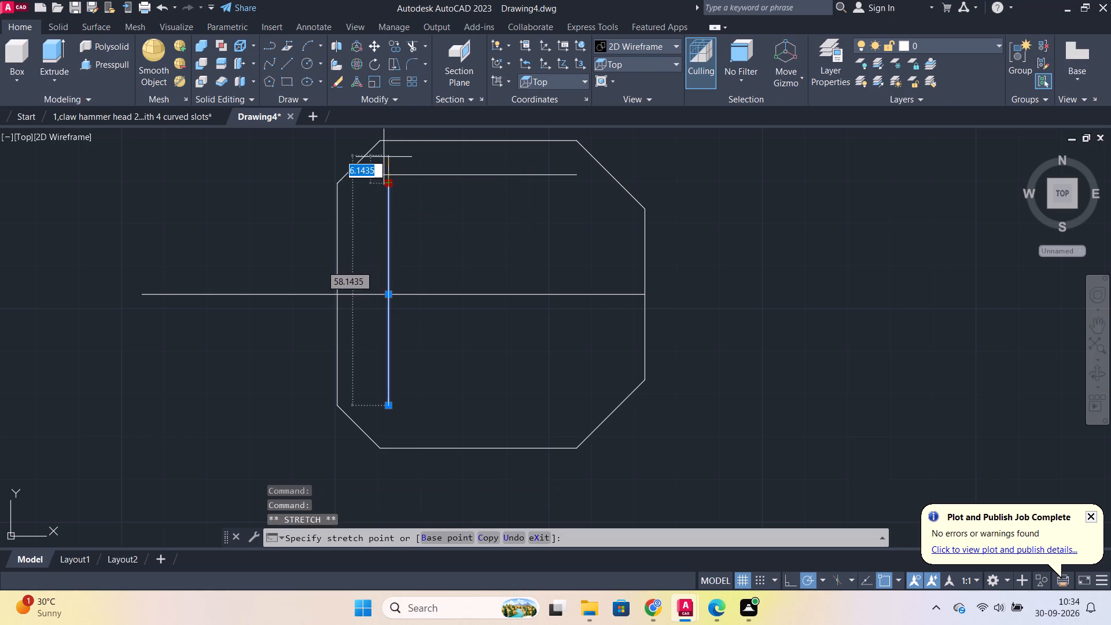
{"action": "key", "text": "Escape"}
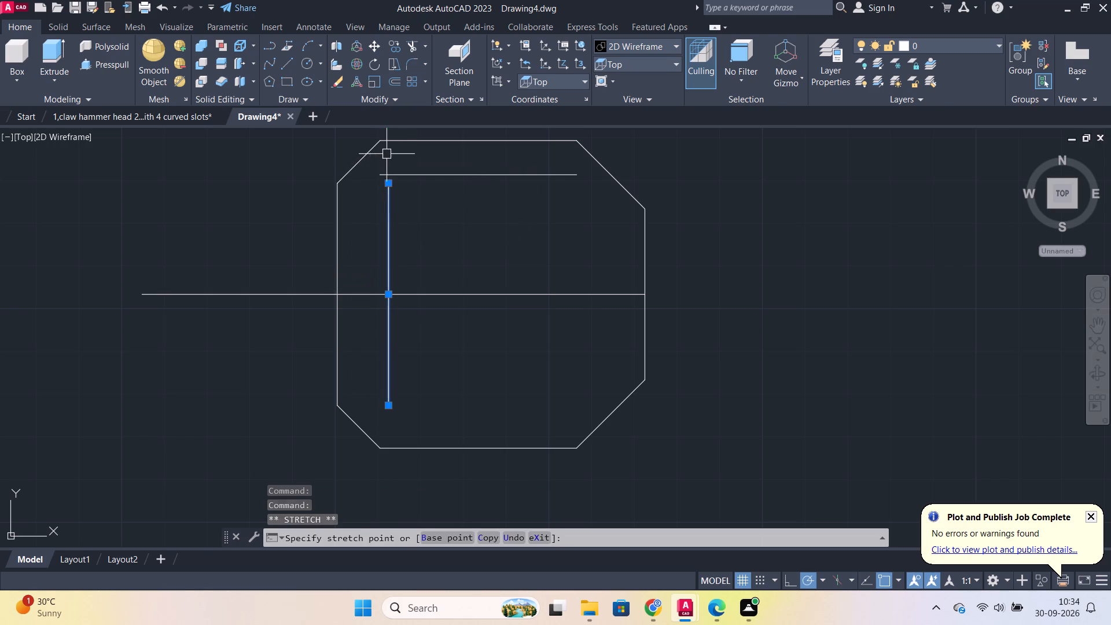
{"action": "left_click", "coordinate": [434, 223]}
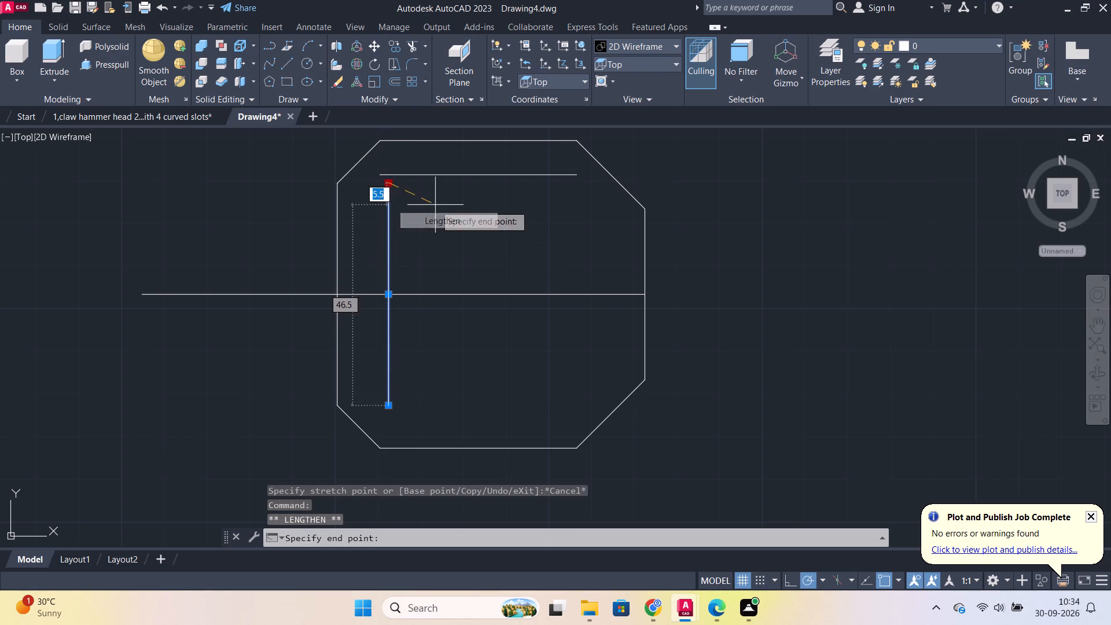
{"action": "left_click", "coordinate": [435, 158]}
{"action": "key", "text": "Escape"}
Draw a circle of diameter 7 centred on the intersection of the two construction lines.
{"action": "scroll", "coordinate": [417, 174], "scroll_direction": "up", "scroll_amount": 1}
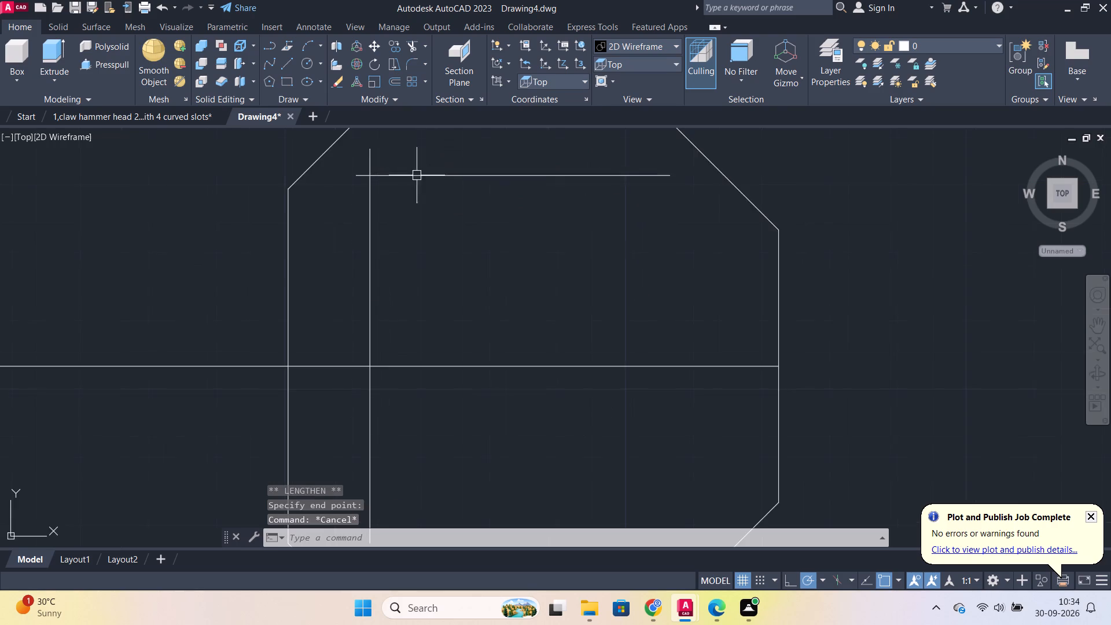
{"action": "middle_click_drag", "start_coordinate": [479, 272], "coordinate": [498, 321]}
{"action": "key", "text": "c"}
{"action": "key", "text": "Return"}
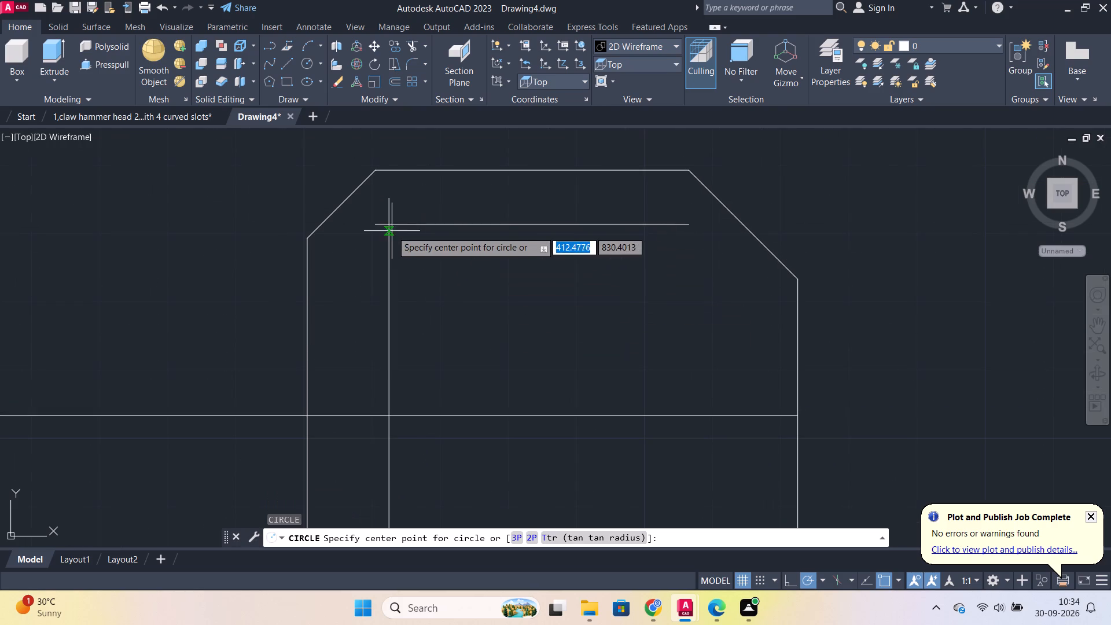
{"action": "left_click", "coordinate": [390, 225]}
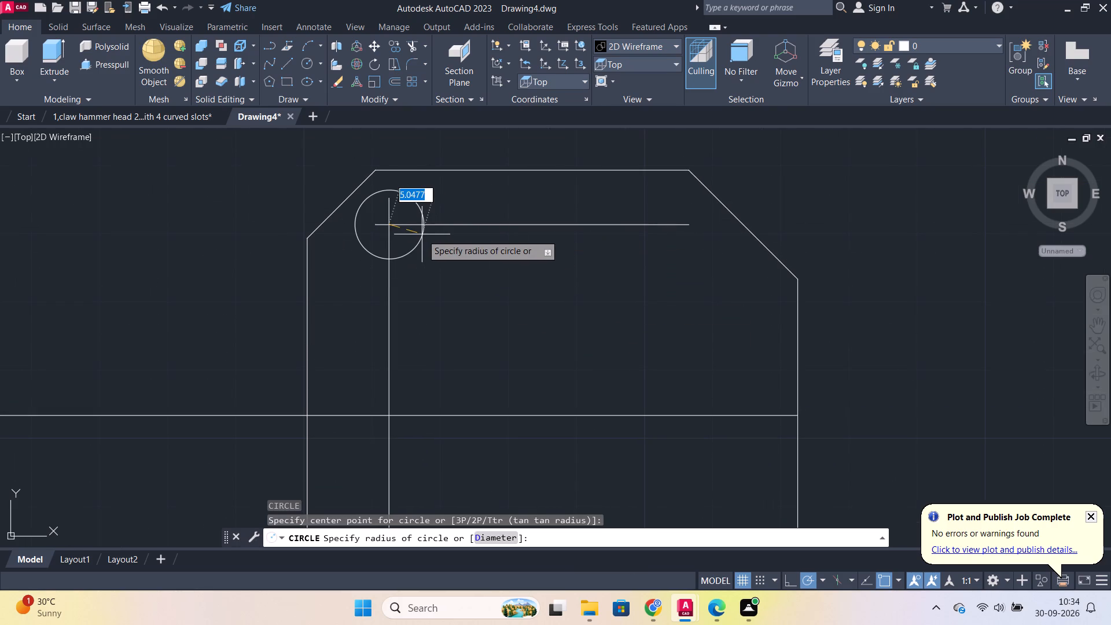
{"action": "key", "text": "d"}
{"action": "key", "text": "Return"}
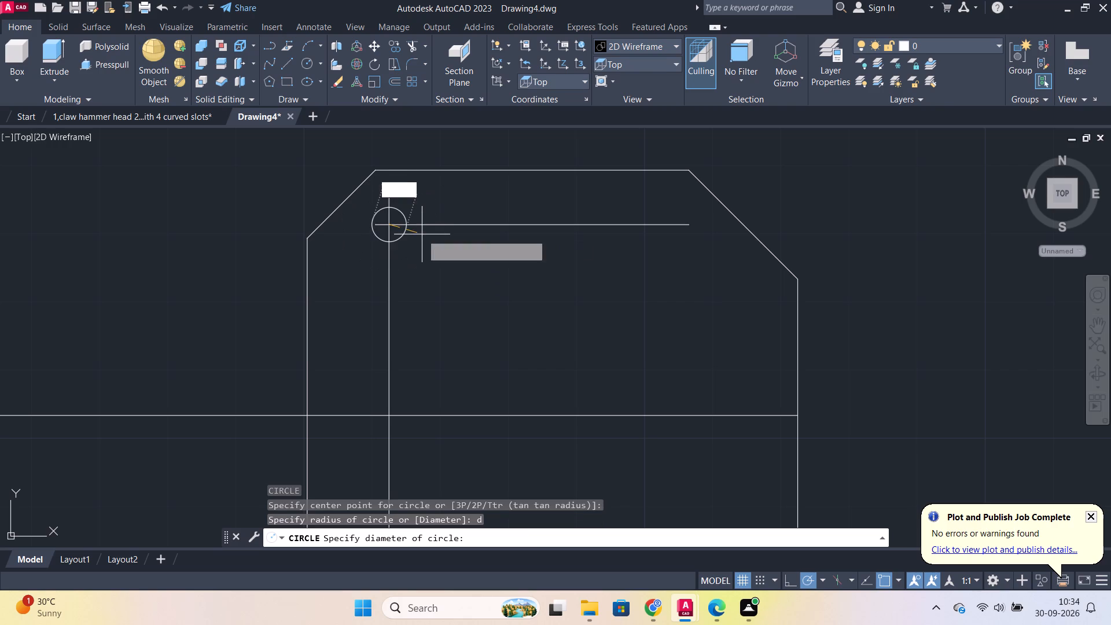
{"action": "key", "text": "7"}
{"action": "key", "text": "Return"}
Erase the horizontal and vertical construction lines that pass through the circle.
{"action": "left_click", "coordinate": [527, 226]}
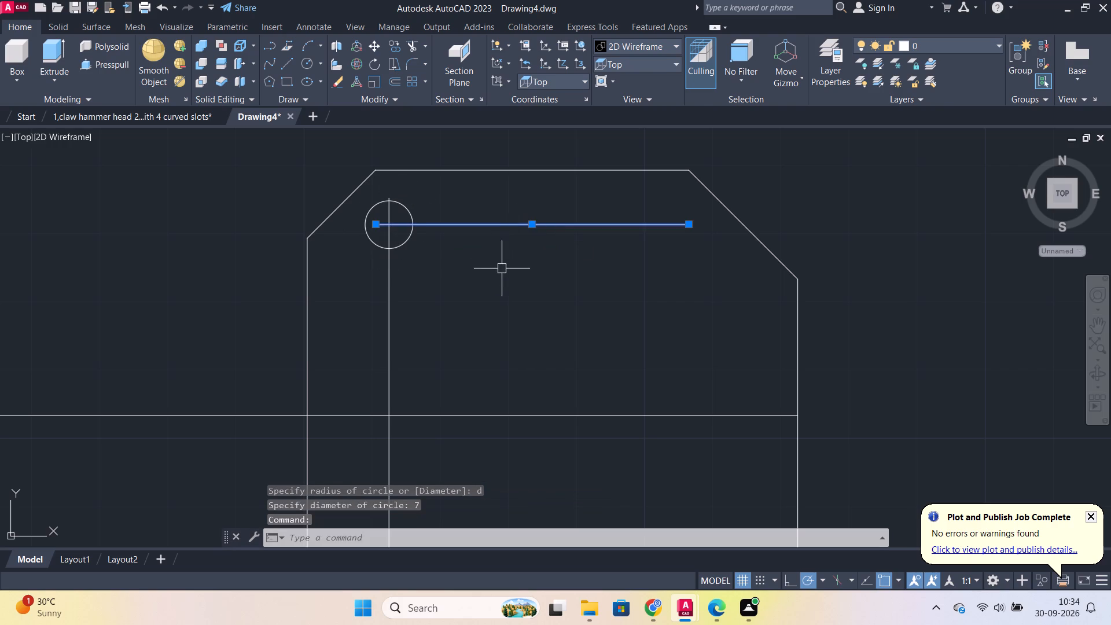
{"action": "scroll", "coordinate": [487, 286], "scroll_direction": "down", "scroll_amount": 1}
{"action": "scroll", "coordinate": [426, 312], "scroll_direction": "down", "scroll_amount": 1}
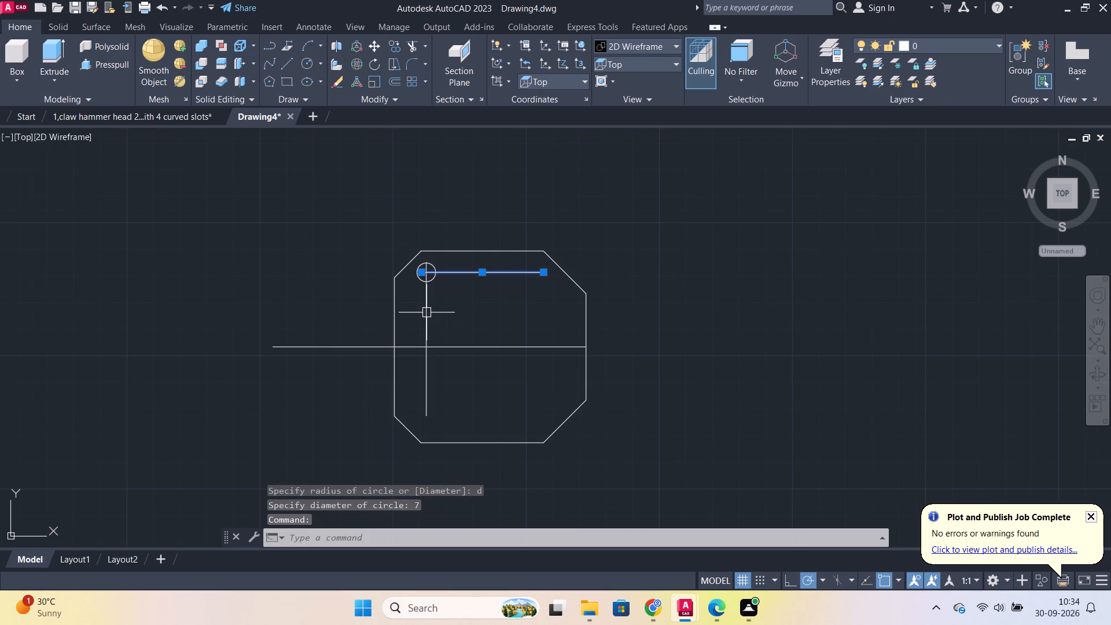
{"action": "left_click", "coordinate": [426, 312]}
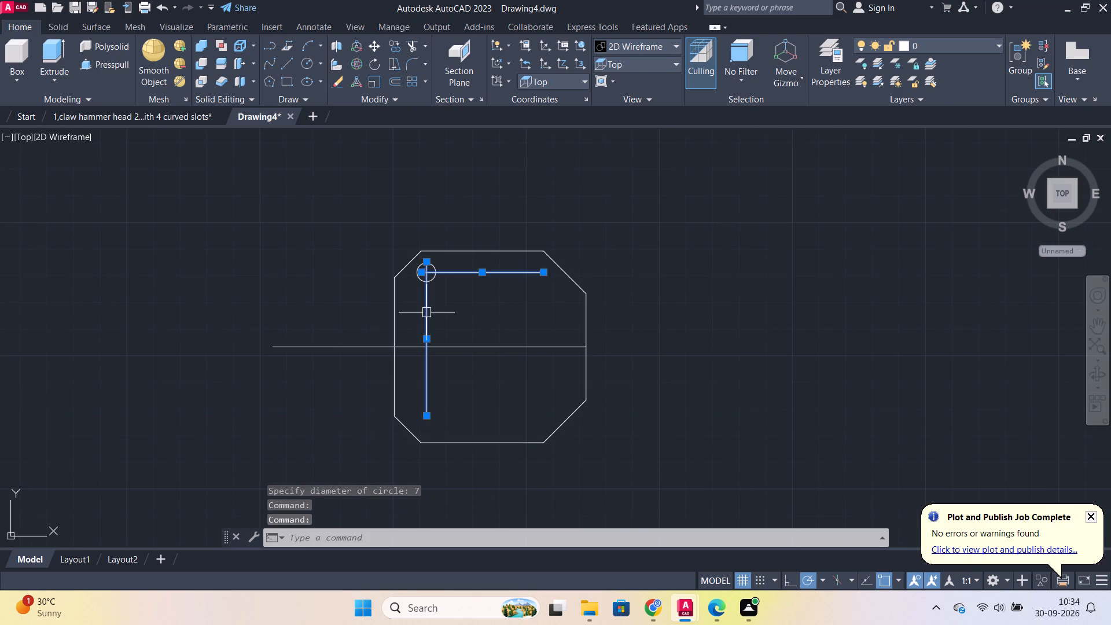
{"action": "key", "text": "e"}
{"action": "key", "text": "Return"}
Mirror the circle about the horizontal middle line, keeping the original.
{"action": "left_click", "coordinate": [436, 282]}
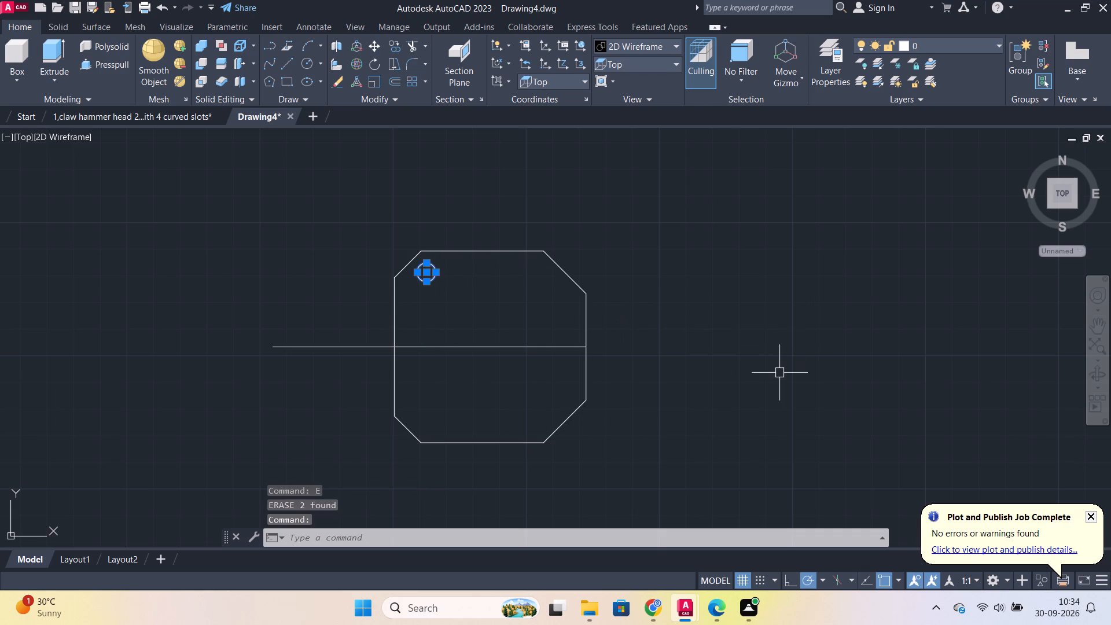
{"action": "key", "text": "m"}
{"action": "key", "text": "i"}
{"action": "key", "text": "Return"}
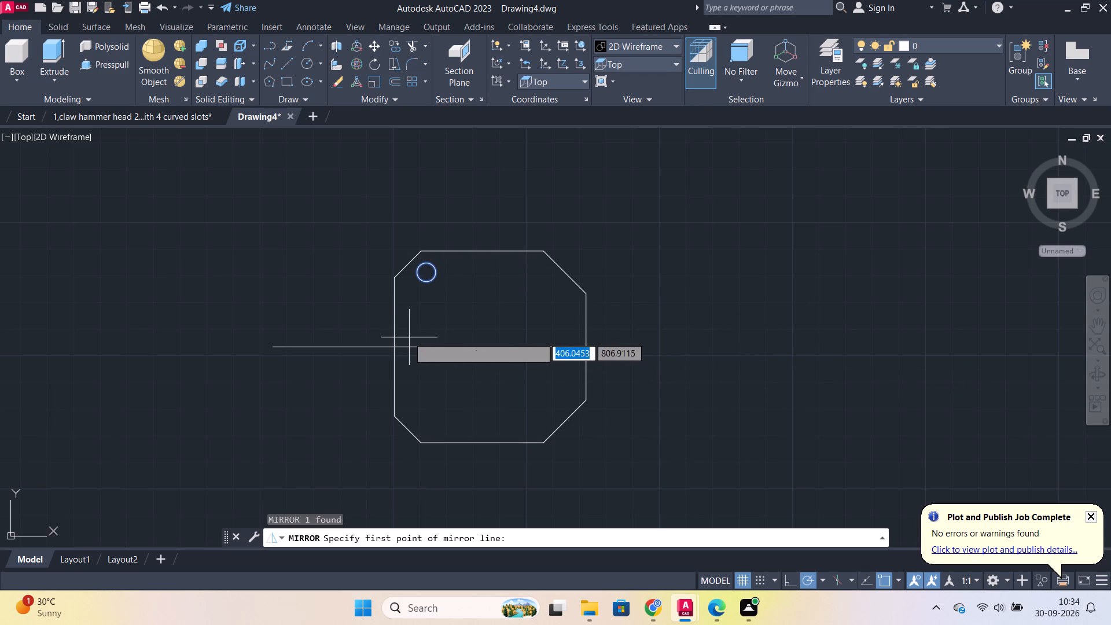
{"action": "left_click", "coordinate": [392, 349]}
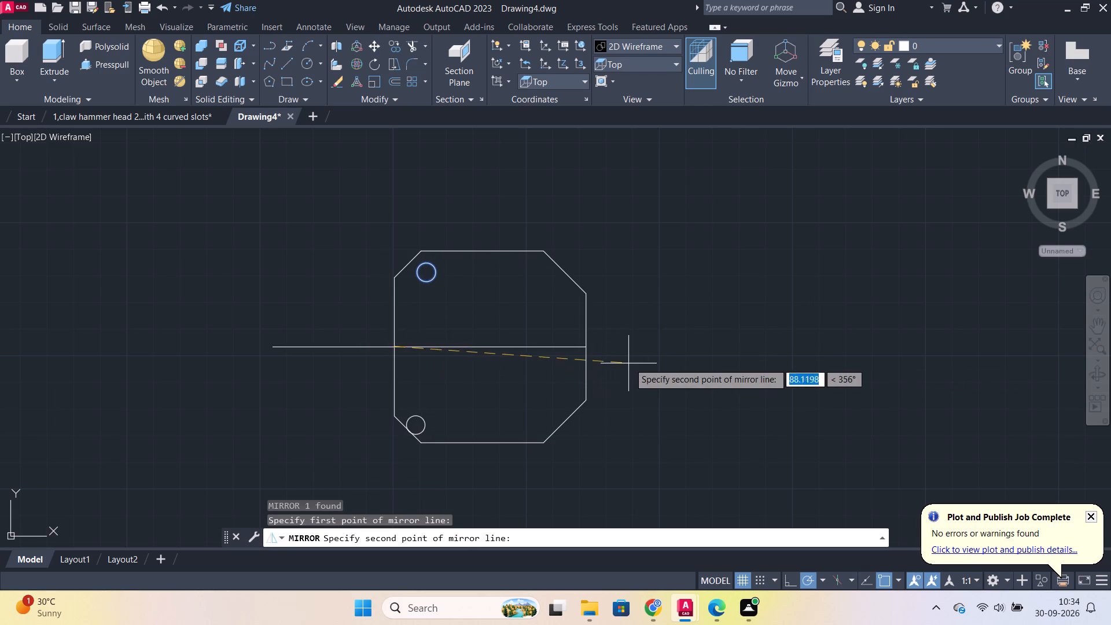
{"action": "left_click", "coordinate": [588, 350]}
{"action": "left_click_drag", "start_coordinate": [613, 397], "coordinate": [590, 350]}
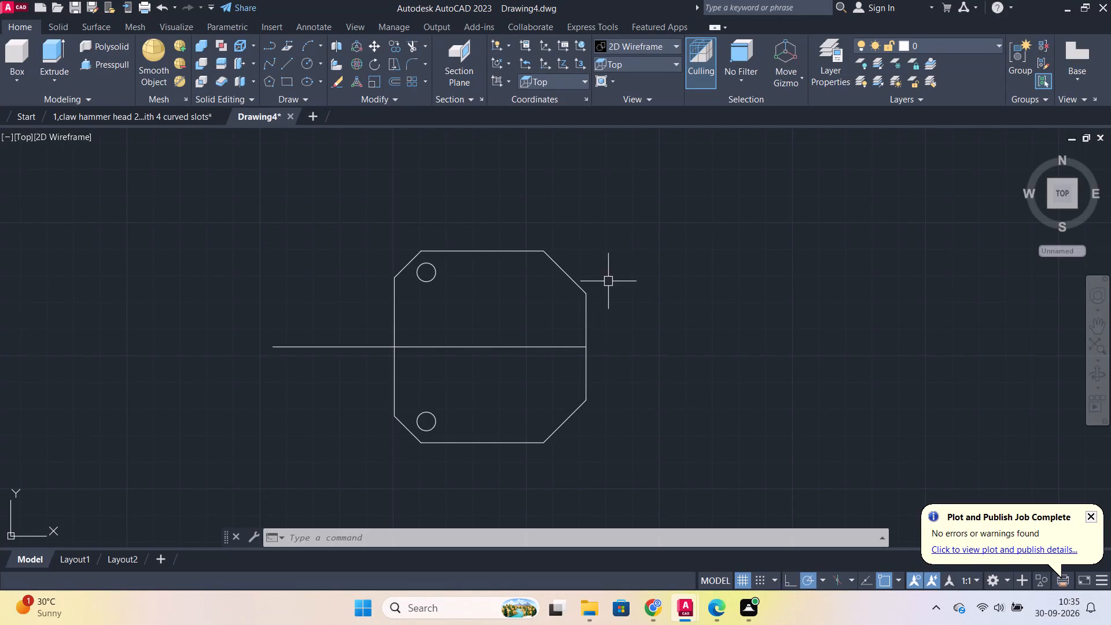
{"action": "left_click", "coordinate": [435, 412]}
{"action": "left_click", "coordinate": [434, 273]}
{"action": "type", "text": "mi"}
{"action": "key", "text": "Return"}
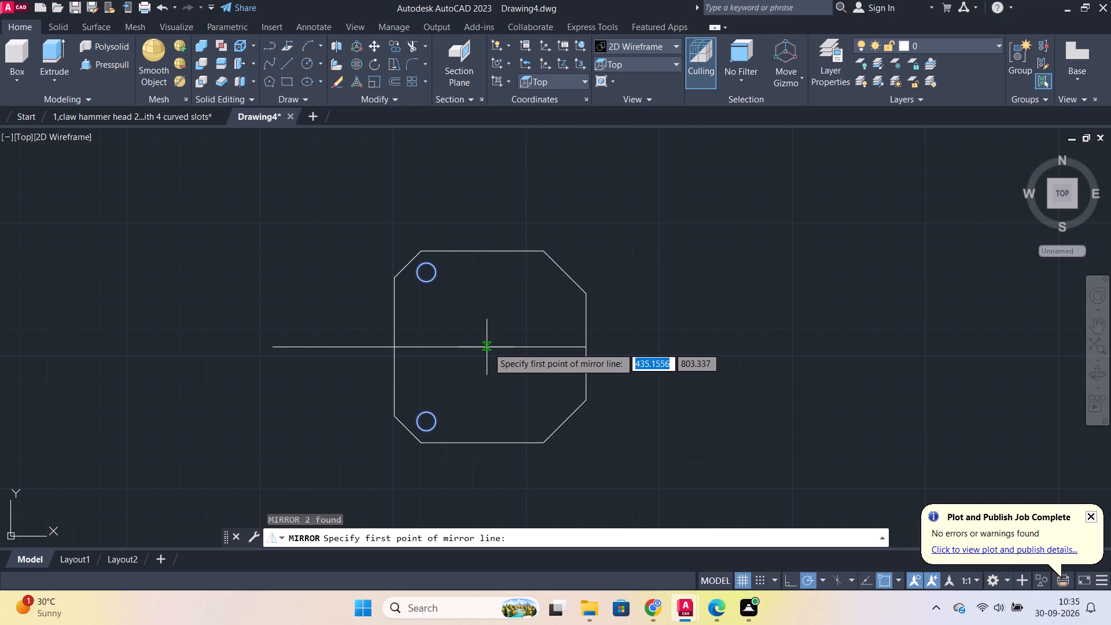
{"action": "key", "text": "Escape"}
Trim the part of the horizontal middle line that extends outside the profile's left edge.
{"action": "type", "text": "tr"}
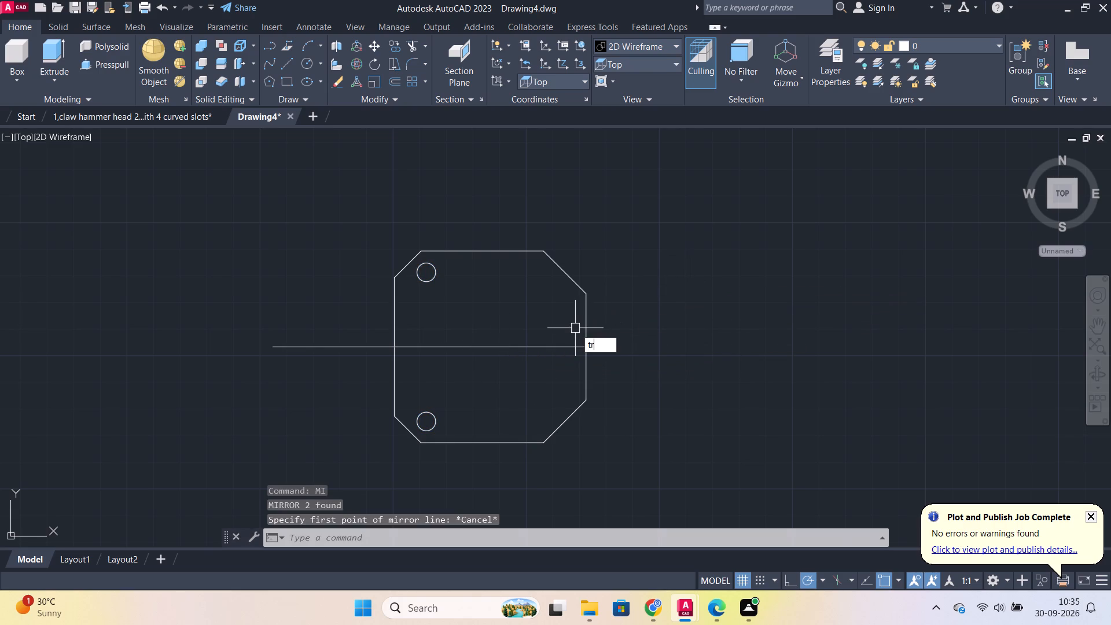
{"action": "key", "text": "Return"}
{"action": "left_click", "coordinate": [370, 343]}
{"action": "key", "text": "Escape"}
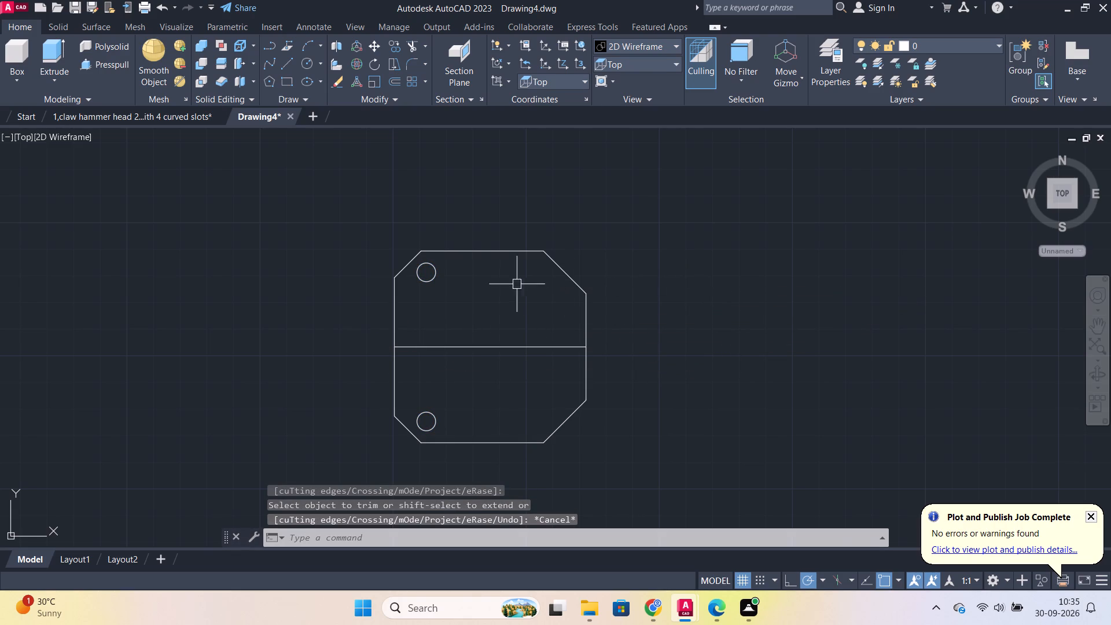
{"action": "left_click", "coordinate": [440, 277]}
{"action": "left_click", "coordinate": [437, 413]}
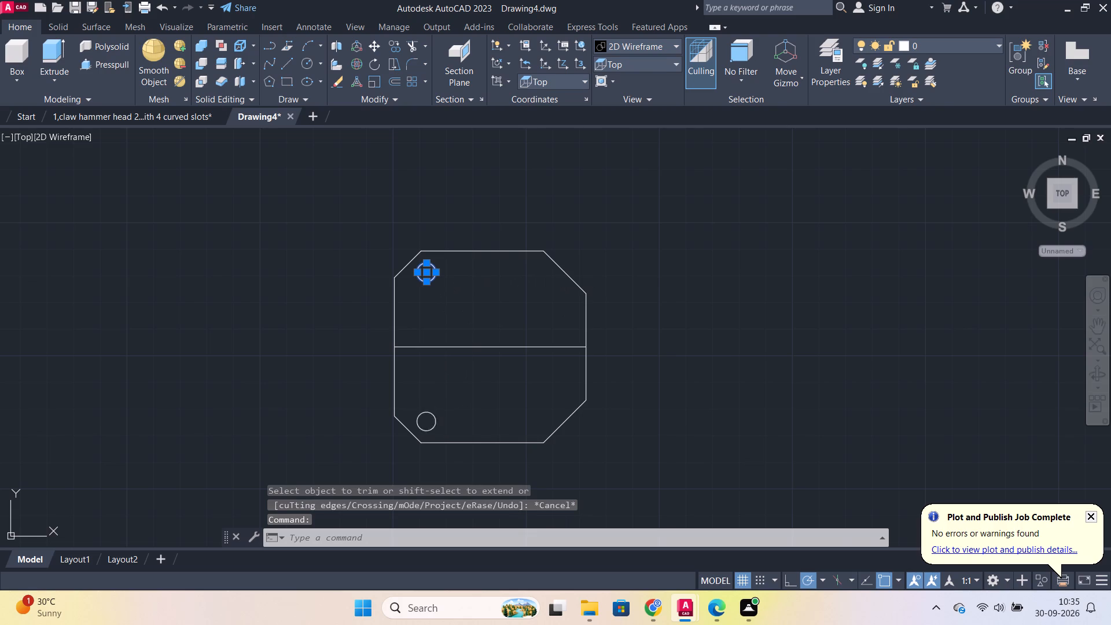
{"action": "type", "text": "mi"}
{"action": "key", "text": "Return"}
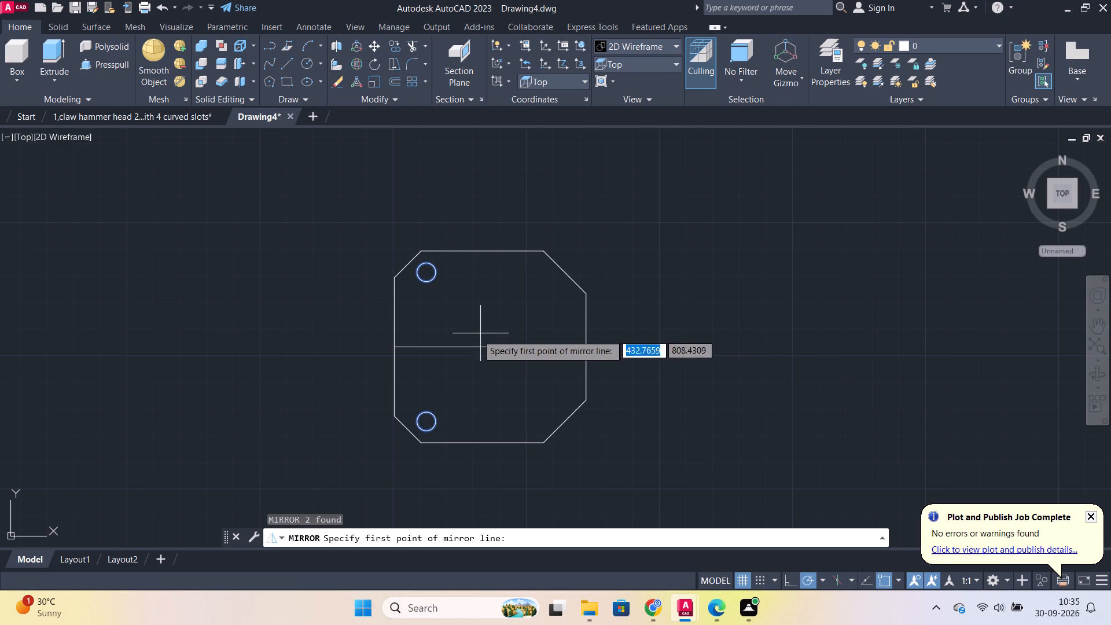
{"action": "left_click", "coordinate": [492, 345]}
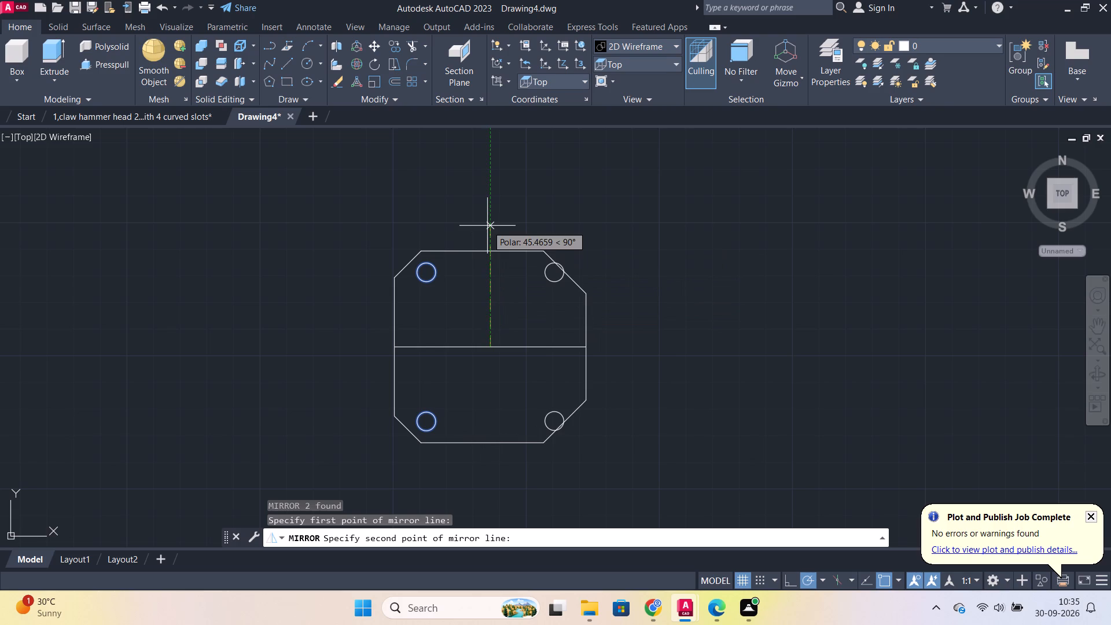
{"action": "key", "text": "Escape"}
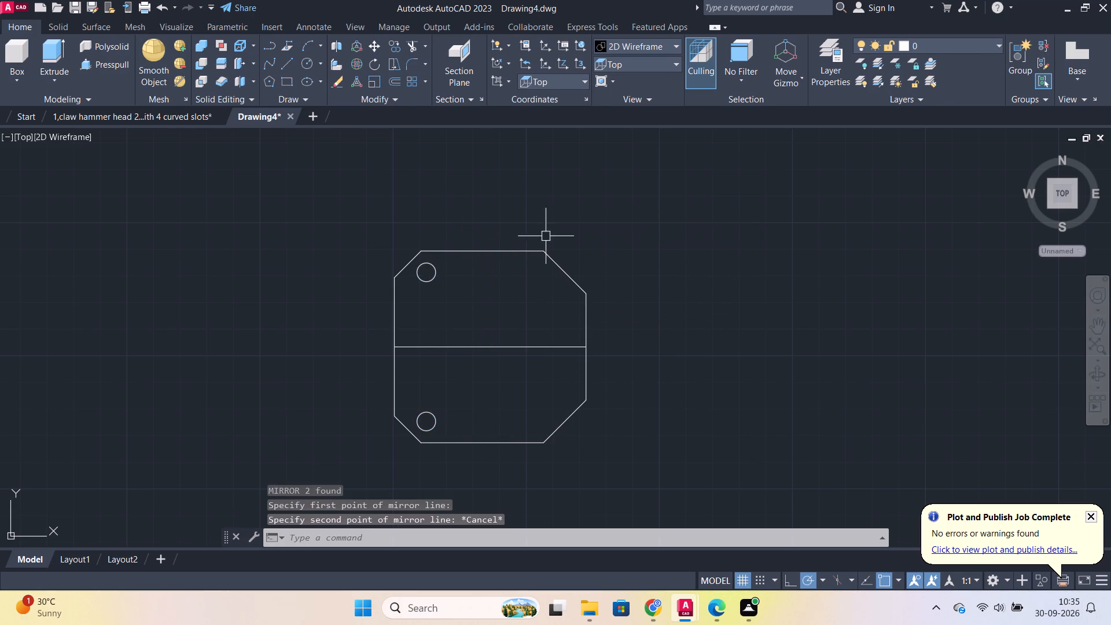
Offset the profile's right vertical edge inward by 16 units.
{"action": "key", "text": "o"}
{"action": "key", "text": "Return"}
{"action": "key", "text": "Return"}
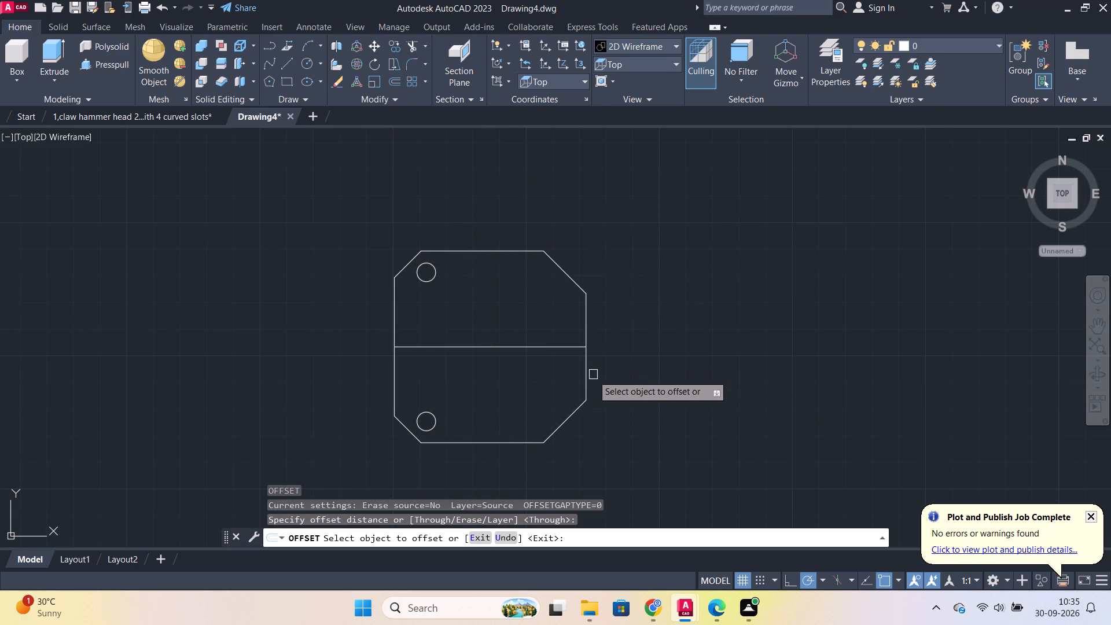
{"action": "left_click", "coordinate": [588, 372]}
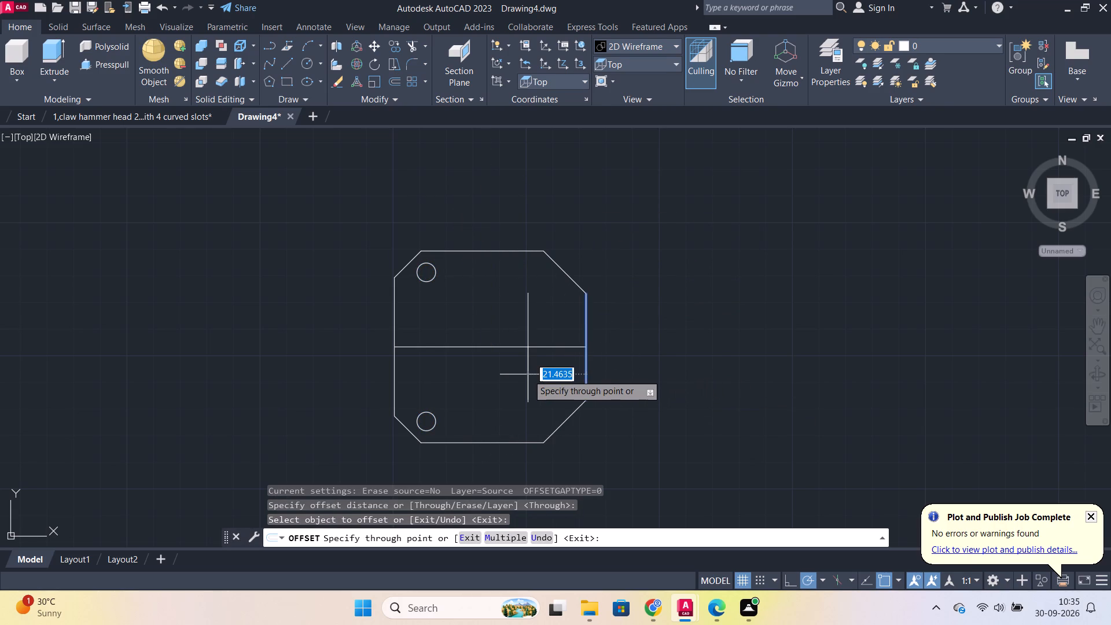
{"action": "type", "text": "16"}
{"action": "key", "text": "Return"}
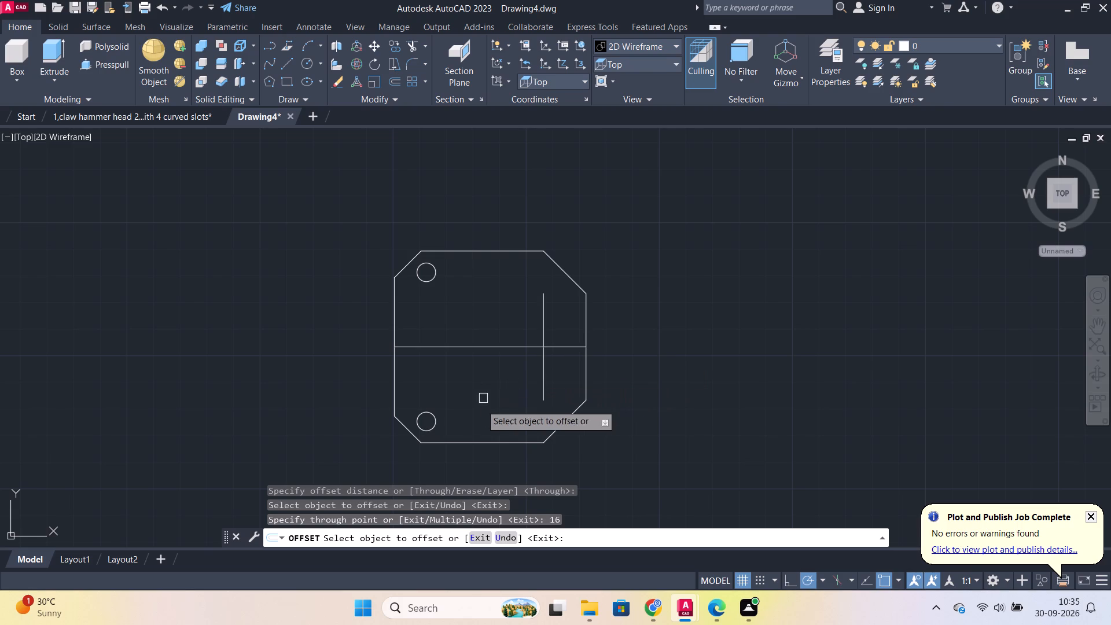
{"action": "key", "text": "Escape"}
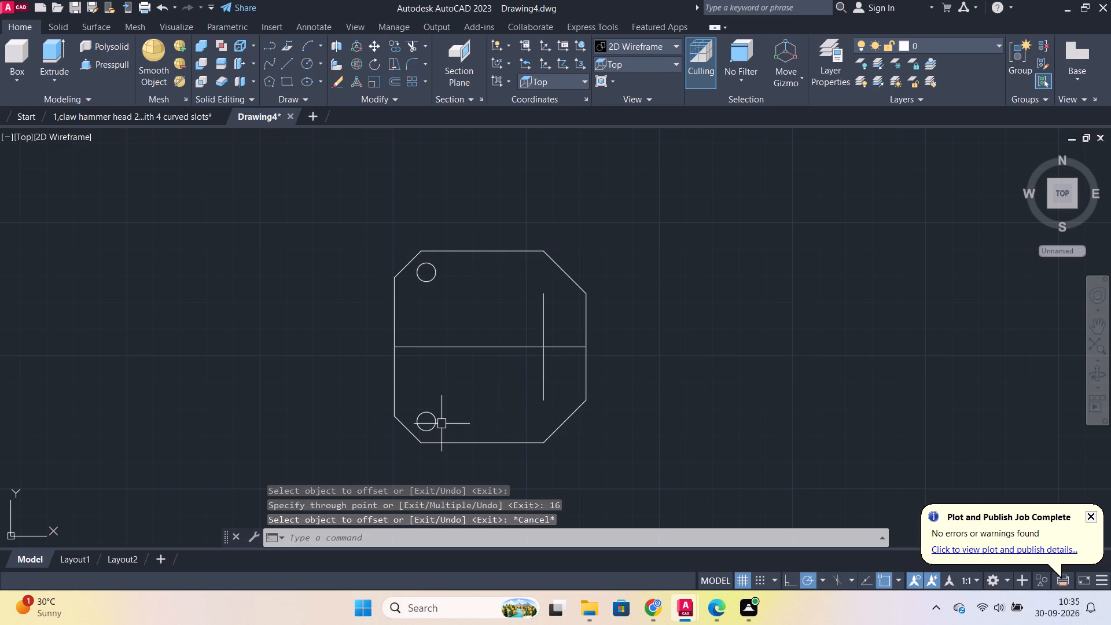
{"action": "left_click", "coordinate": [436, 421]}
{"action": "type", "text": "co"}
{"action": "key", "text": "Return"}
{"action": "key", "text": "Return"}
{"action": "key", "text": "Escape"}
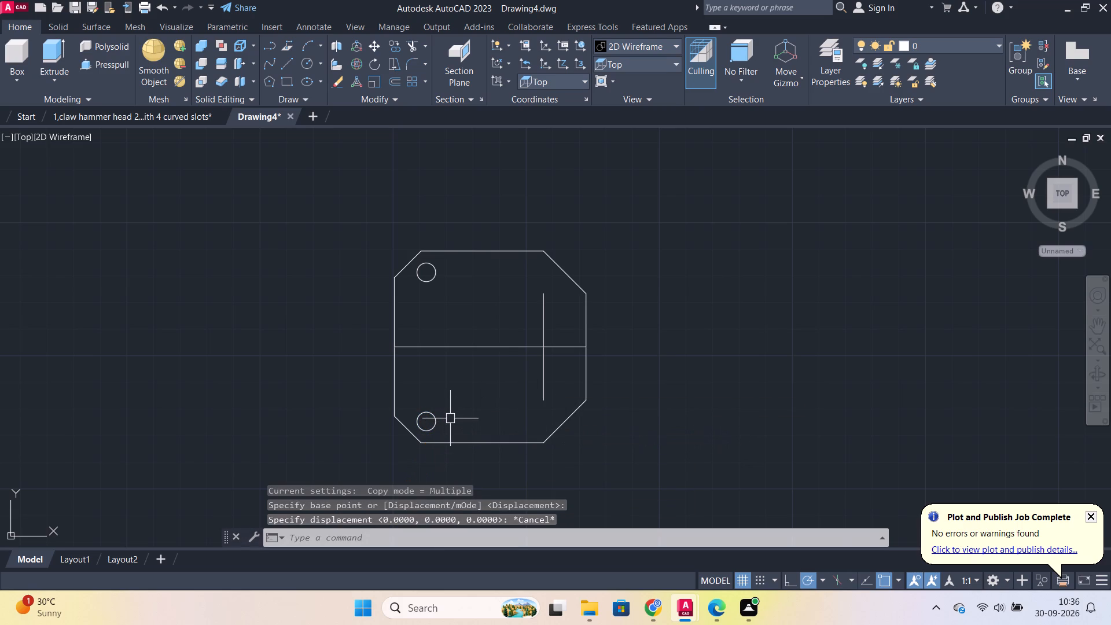
Copy the profile's lower-left circle horizontally to the right by 27 units, using its centre as the base point.
{"action": "type", "text": "co"}
{"action": "key", "text": "Return"}
{"action": "left_click", "coordinate": [431, 414]}
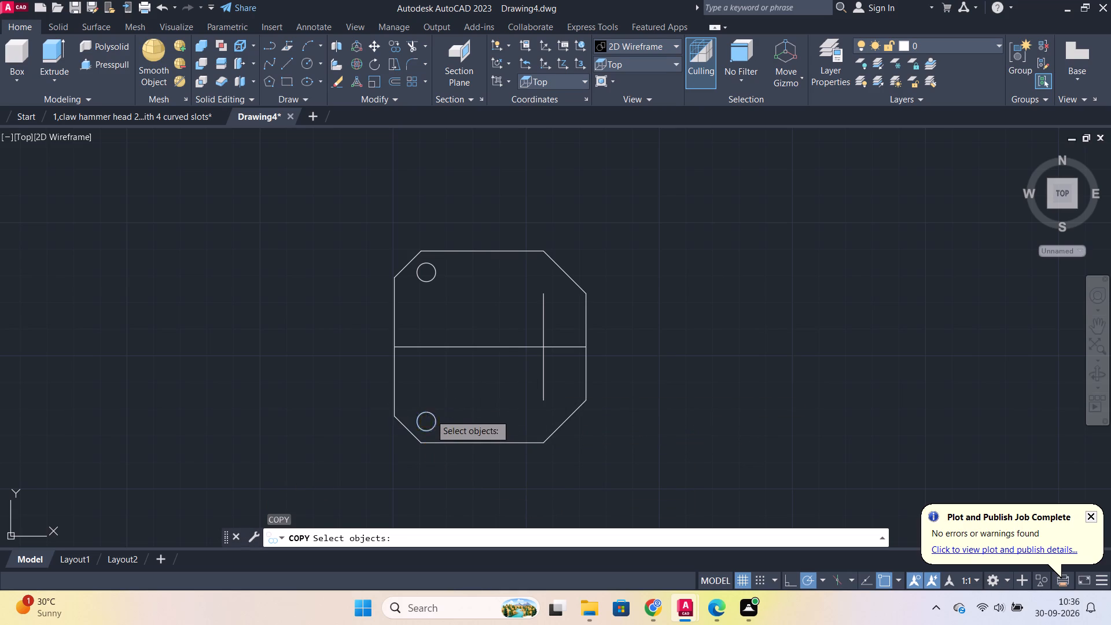
{"action": "key", "text": "Return"}
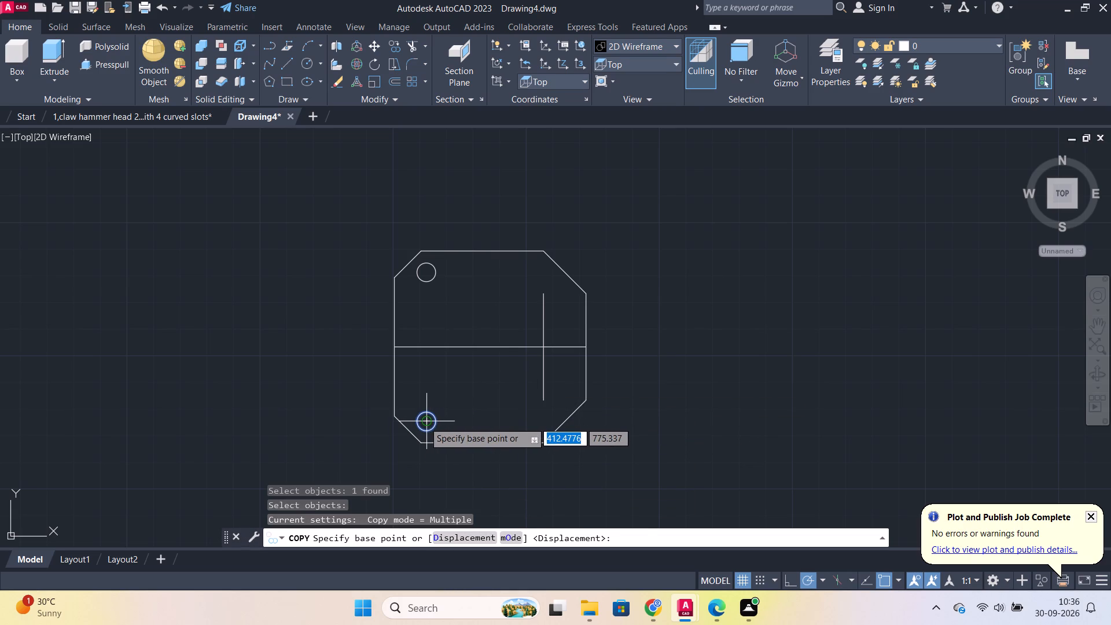
{"action": "left_click", "coordinate": [424, 422]}
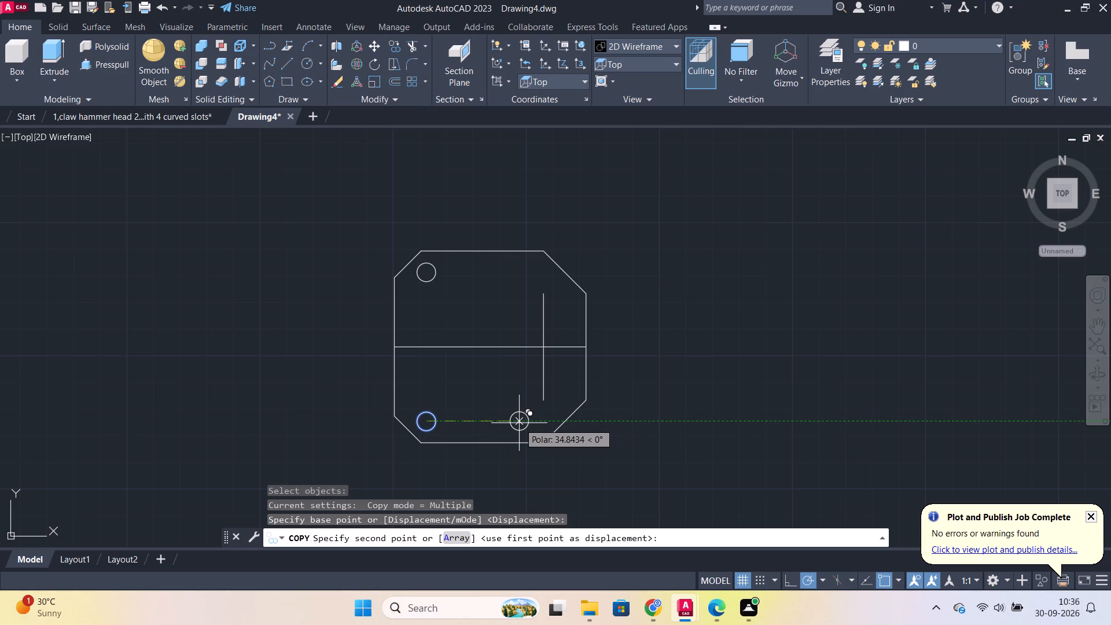
{"action": "scroll", "coordinate": [519, 423], "scroll_direction": "up", "scroll_amount": 1}
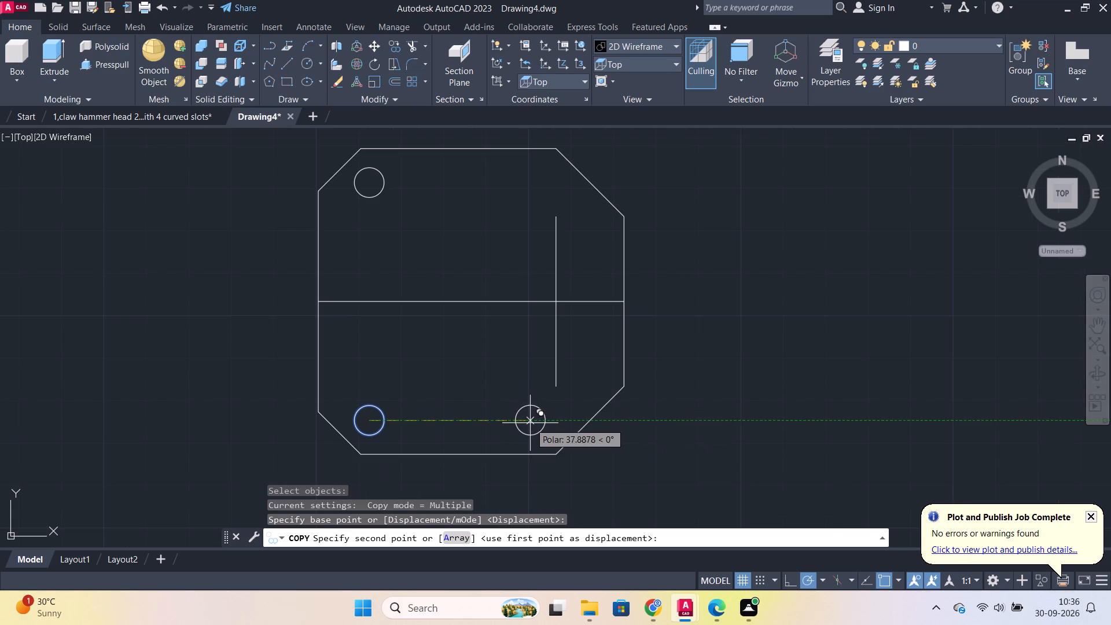
{"action": "type", "text": "27"}
{"action": "key", "text": "Return"}
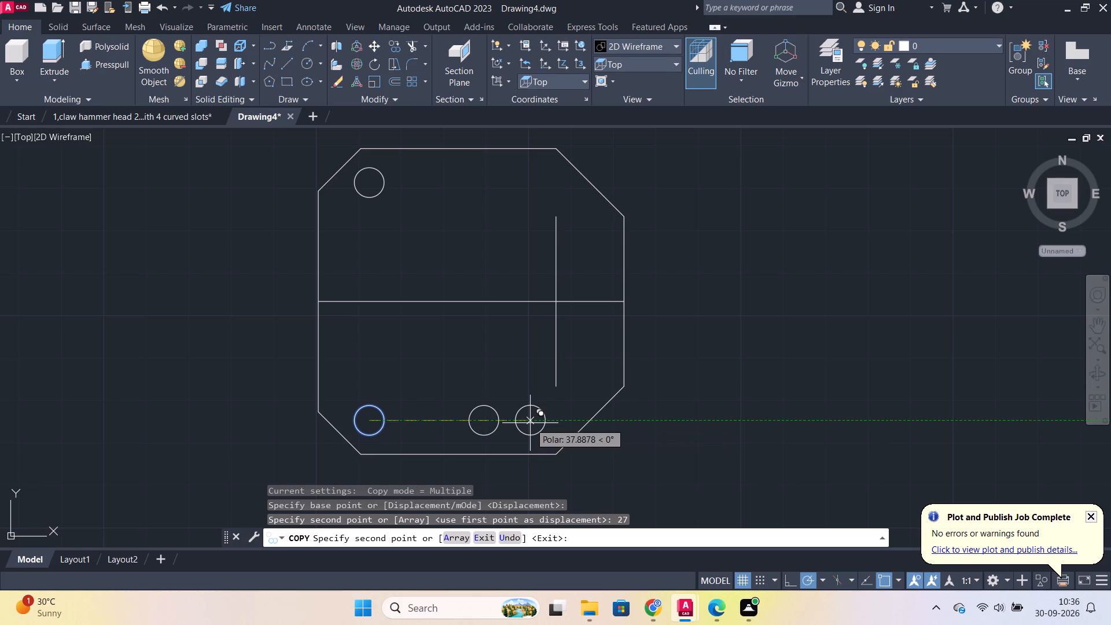
{"action": "key", "text": "Escape"}
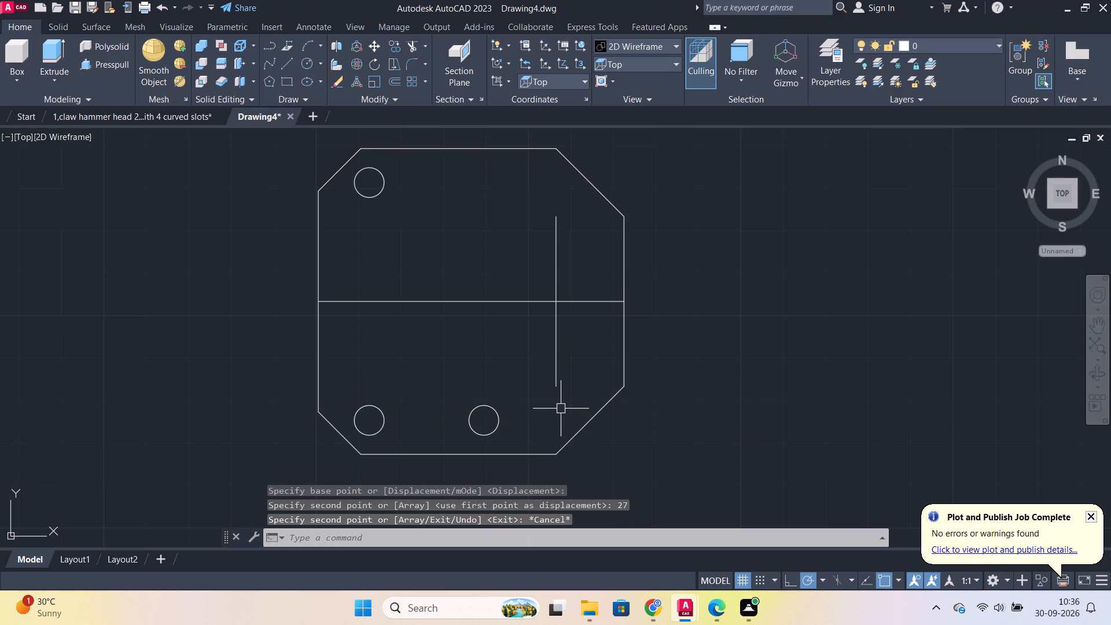
Draw a vertical line about 17 units long from the copied circle's centre down past the profile's bottom edge.
{"action": "scroll", "coordinate": [621, 412], "scroll_direction": "down", "scroll_amount": 1}
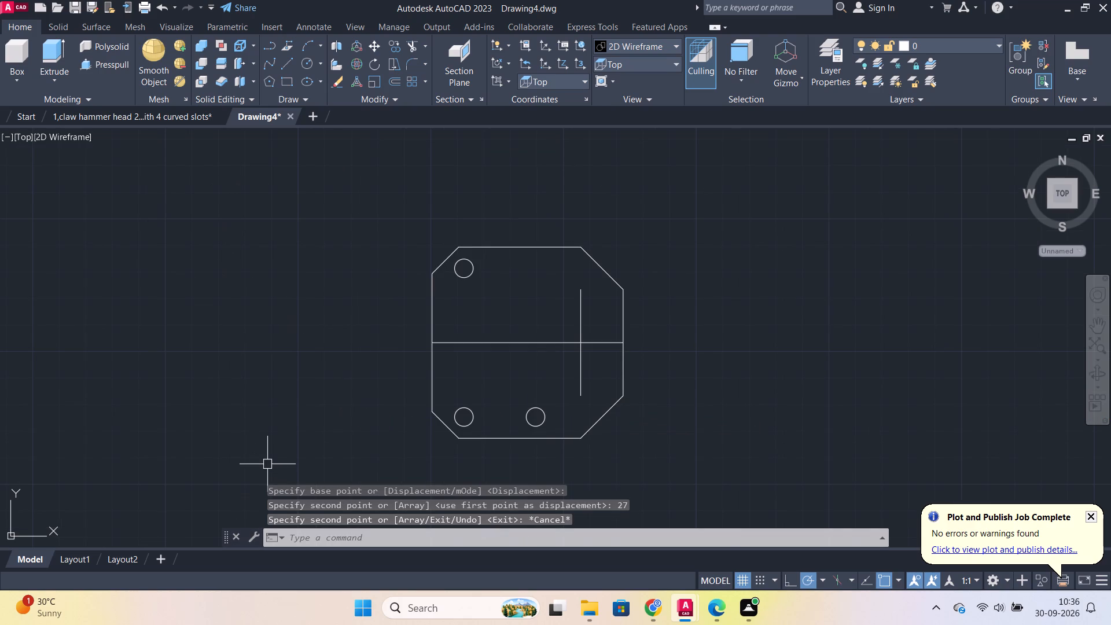
{"action": "key", "text": "l"}
{"action": "key", "text": "Return"}
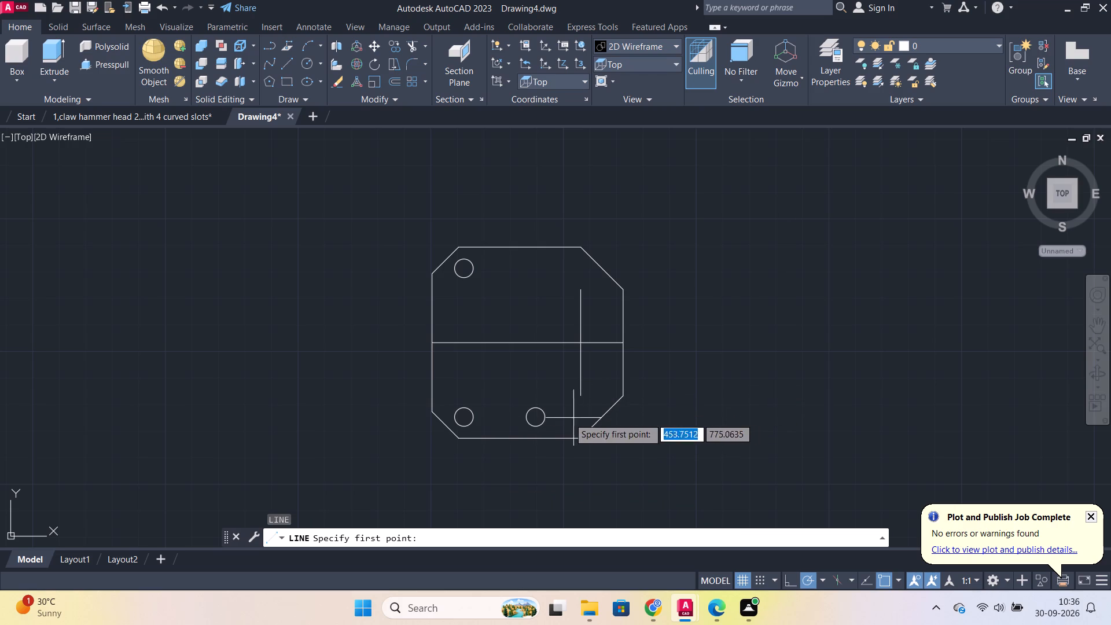
{"action": "left_click", "coordinate": [533, 418]}
{"action": "left_click", "coordinate": [537, 462]}
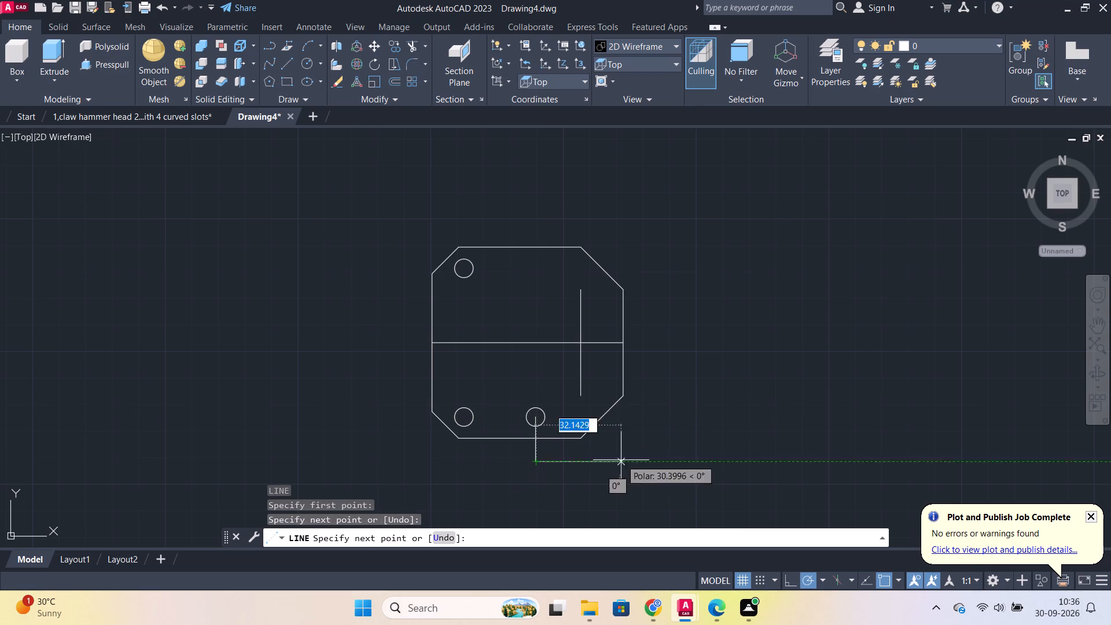
{"action": "key", "text": "Escape"}
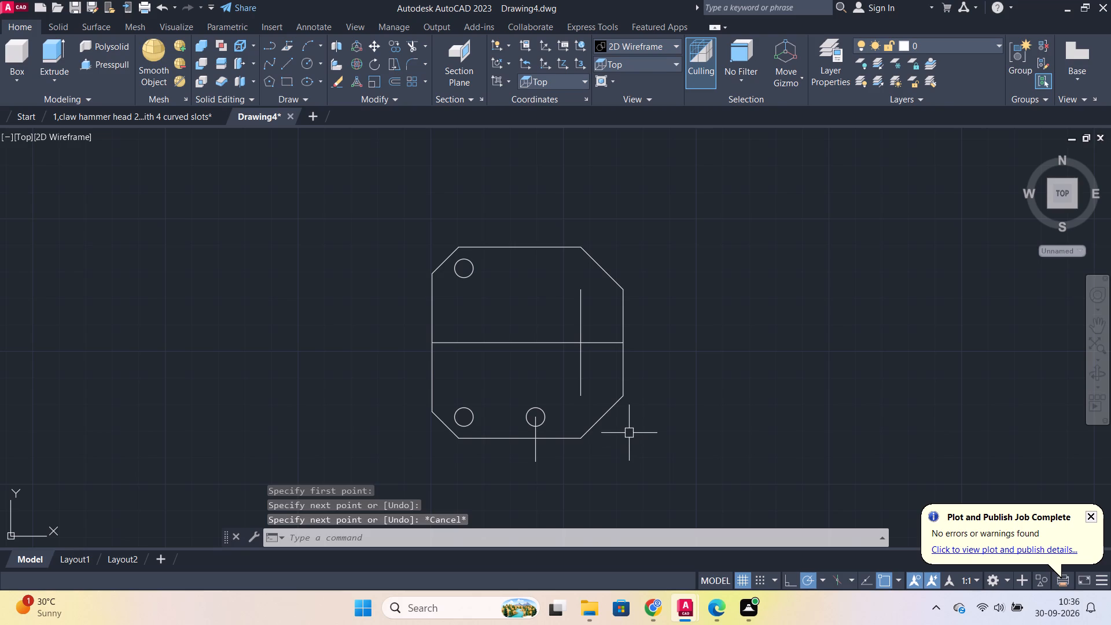
Offset the short vertical line through the copied circle 16 units to the right.
{"action": "left_click", "coordinate": [537, 446]}
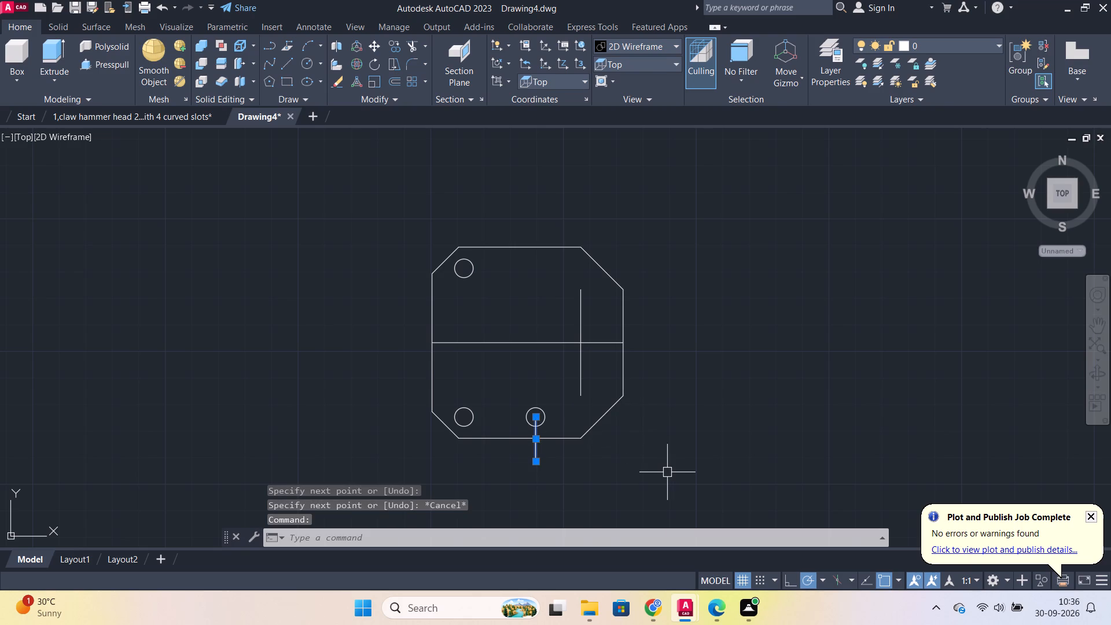
{"action": "key", "text": "o"}
{"action": "key", "text": "Return"}
{"action": "key", "text": "Return"}
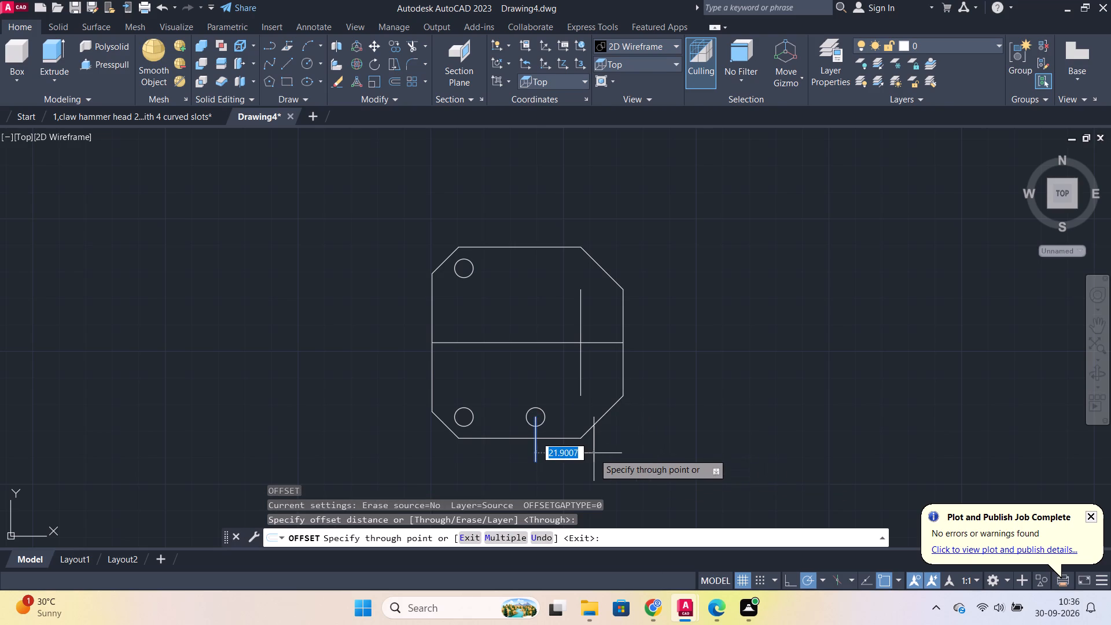
{"action": "scroll", "coordinate": [594, 451], "scroll_direction": "up", "scroll_amount": 2}
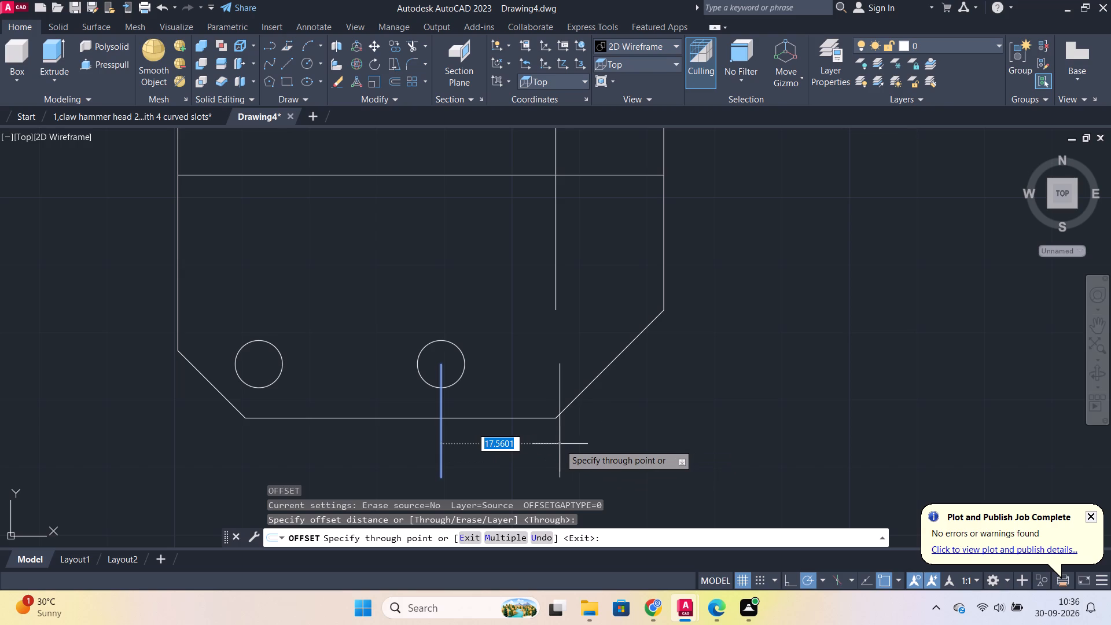
{"action": "type", "text": "16"}
{"action": "key", "text": "Return"}
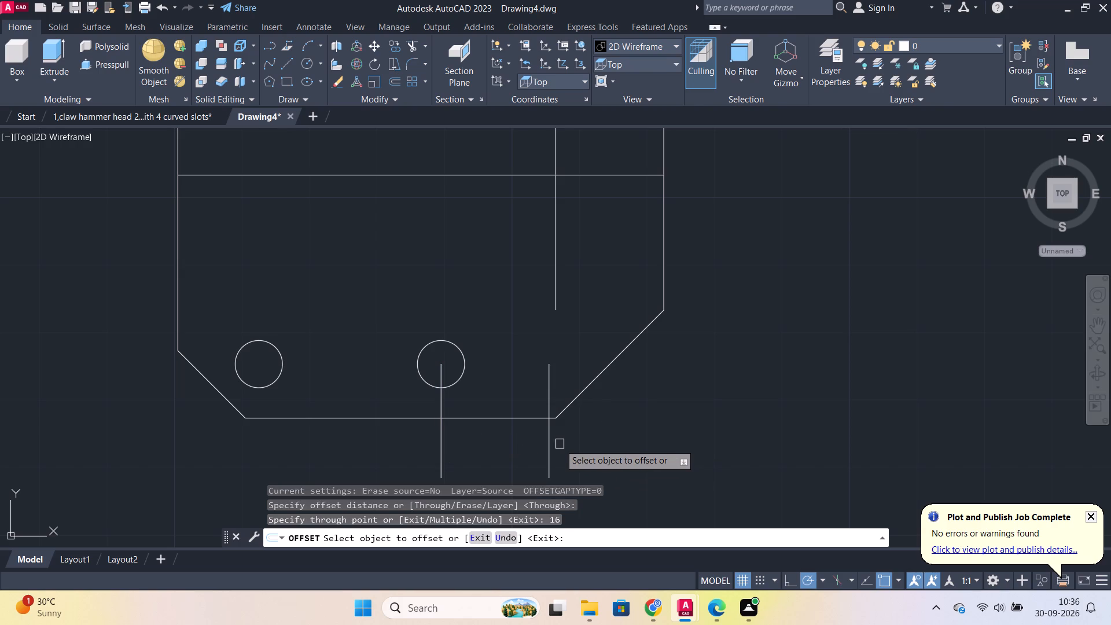
{"action": "scroll", "coordinate": [623, 398], "scroll_direction": "down", "scroll_amount": 2}
{"action": "middle_click_drag", "start_coordinate": [658, 400], "coordinate": [663, 442]}
{"action": "scroll", "coordinate": [631, 446], "scroll_direction": "up", "scroll_amount": 2}
{"action": "key", "text": "Escape"}
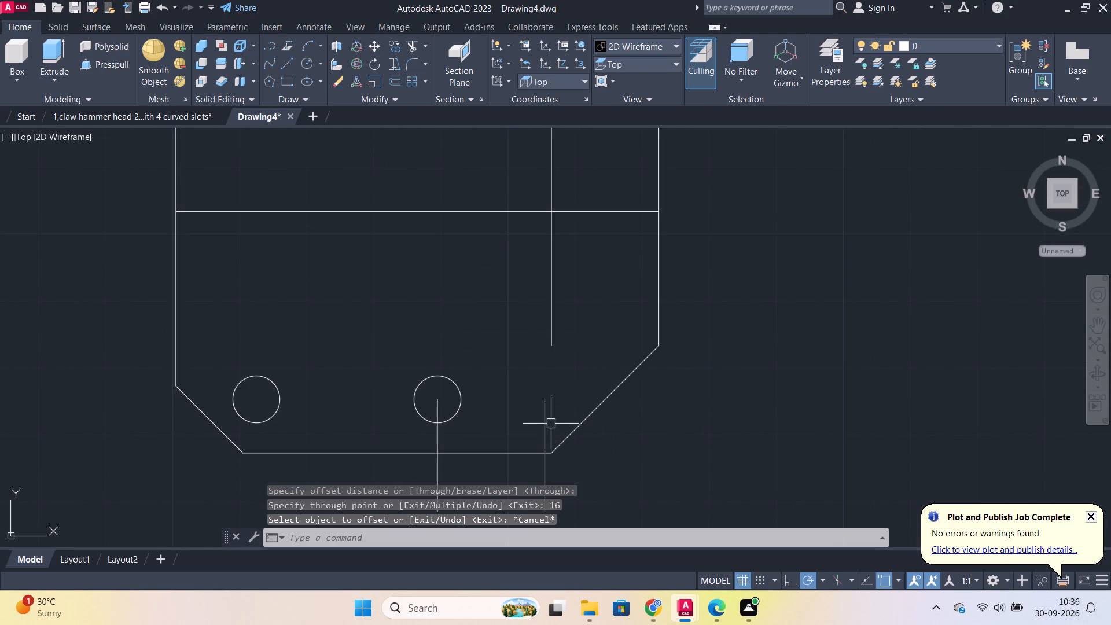
Lengthen the offset vertical line upward past the profile's top edge.
{"action": "left_click", "coordinate": [541, 418]}
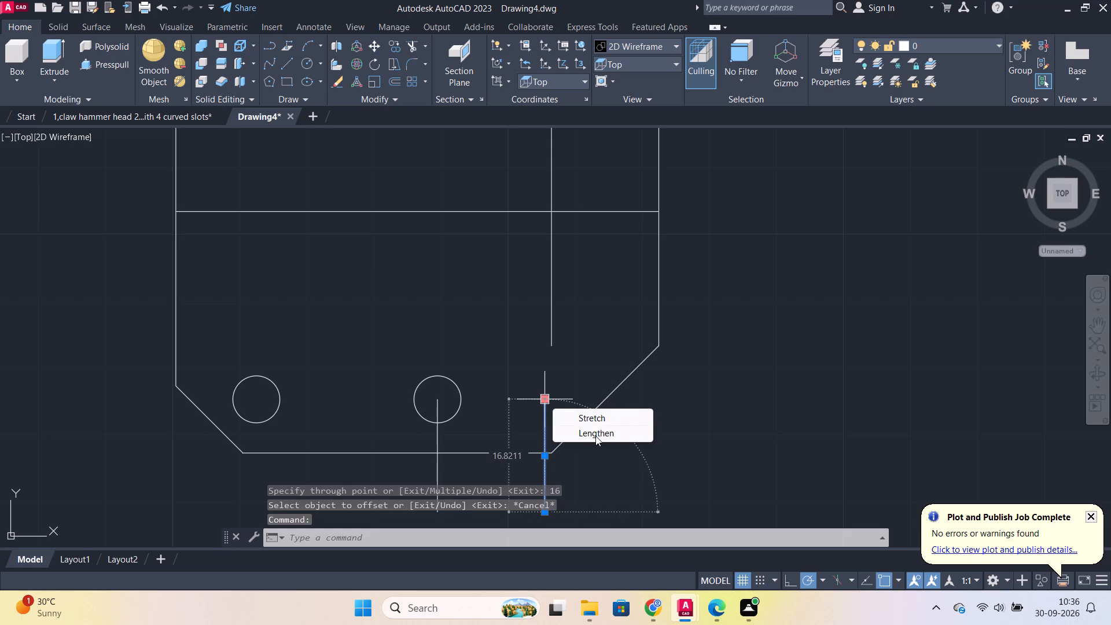
{"action": "left_click", "coordinate": [595, 436]}
{"action": "scroll", "coordinate": [582, 307], "scroll_direction": "down", "scroll_amount": 2}
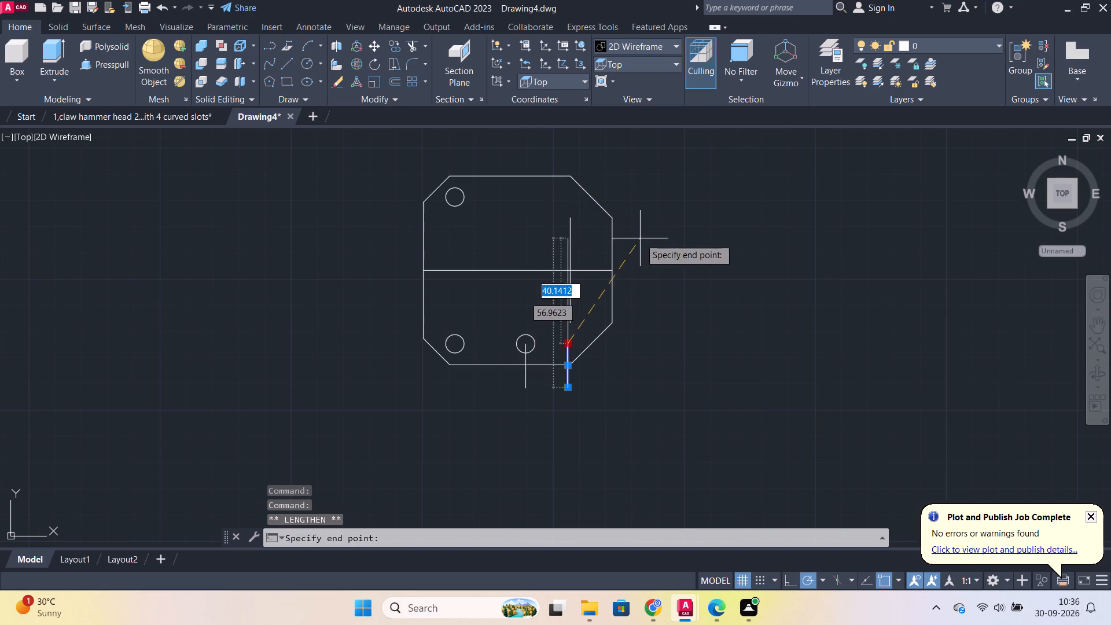
{"action": "middle_click_drag", "start_coordinate": [645, 238], "coordinate": [605, 410]}
{"action": "left_click", "coordinate": [583, 292]}
{"action": "key", "text": "Escape"}
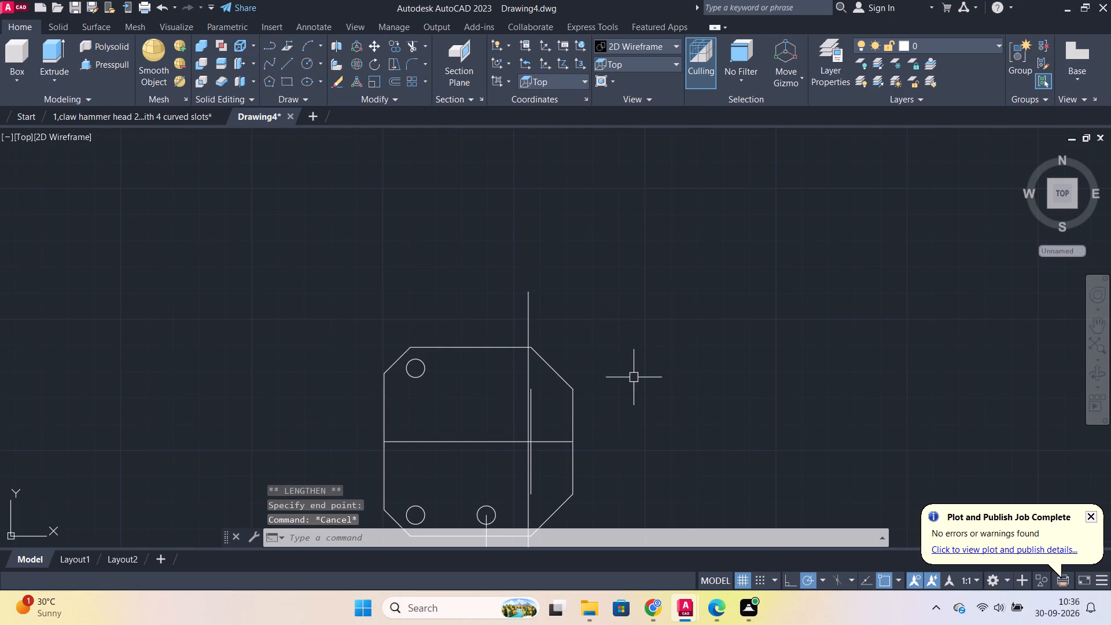
Trim the lengthened line's upper overhang and the profile's upper-right chamfer, edge and line segments beyond that line.
{"action": "key", "text": "t"}
{"action": "key", "text": "r"}
{"action": "key", "text": "Return"}
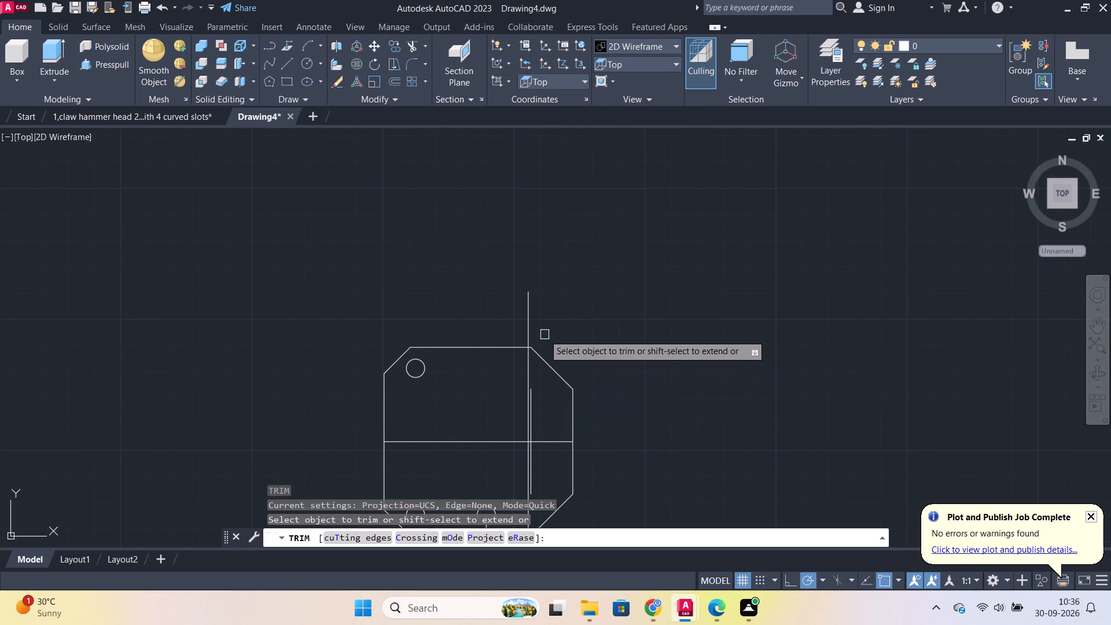
{"action": "left_click", "coordinate": [529, 331]}
{"action": "left_click", "coordinate": [543, 355]}
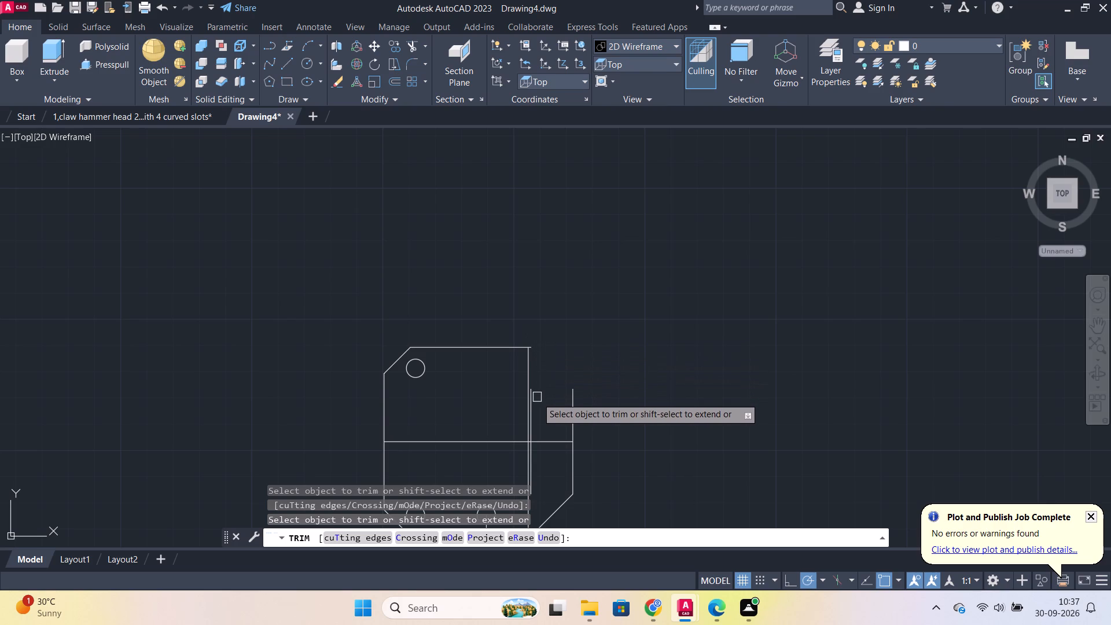
{"action": "left_click", "coordinate": [534, 401]}
{"action": "left_click", "coordinate": [569, 403]}
{"action": "left_click", "coordinate": [563, 444]}
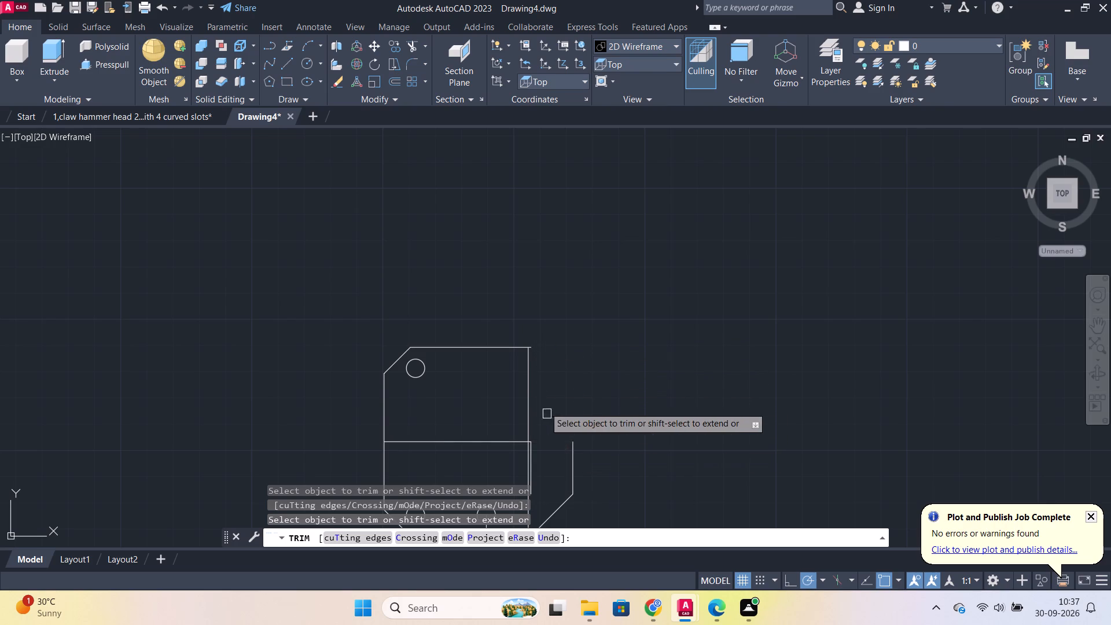
{"action": "scroll", "coordinate": [534, 344], "scroll_direction": "up", "scroll_amount": 1}
{"action": "left_click", "coordinate": [529, 351]}
{"action": "scroll", "coordinate": [585, 362], "scroll_direction": "down", "scroll_amount": 2}
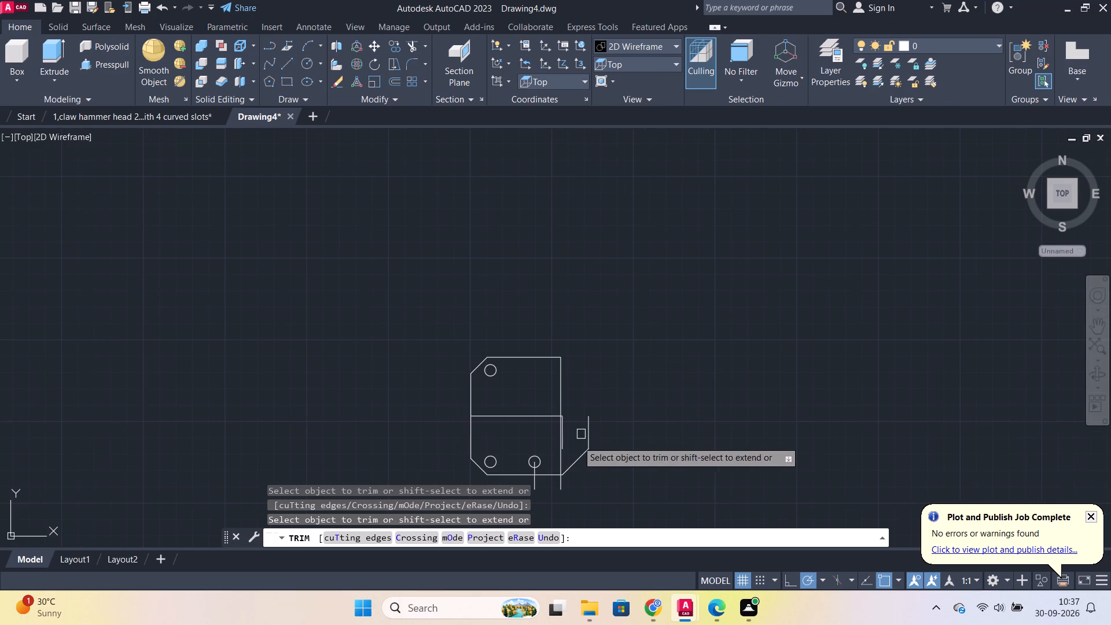
Trim the lower-right chamfer, remaining right edge, old offset line, middle and bottom edge stubs, and the lengthened line's lower overhang.
{"action": "left_click", "coordinate": [582, 464]}
{"action": "left_click", "coordinate": [586, 443]}
{"action": "scroll", "coordinate": [577, 444], "scroll_direction": "up", "scroll_amount": 3}
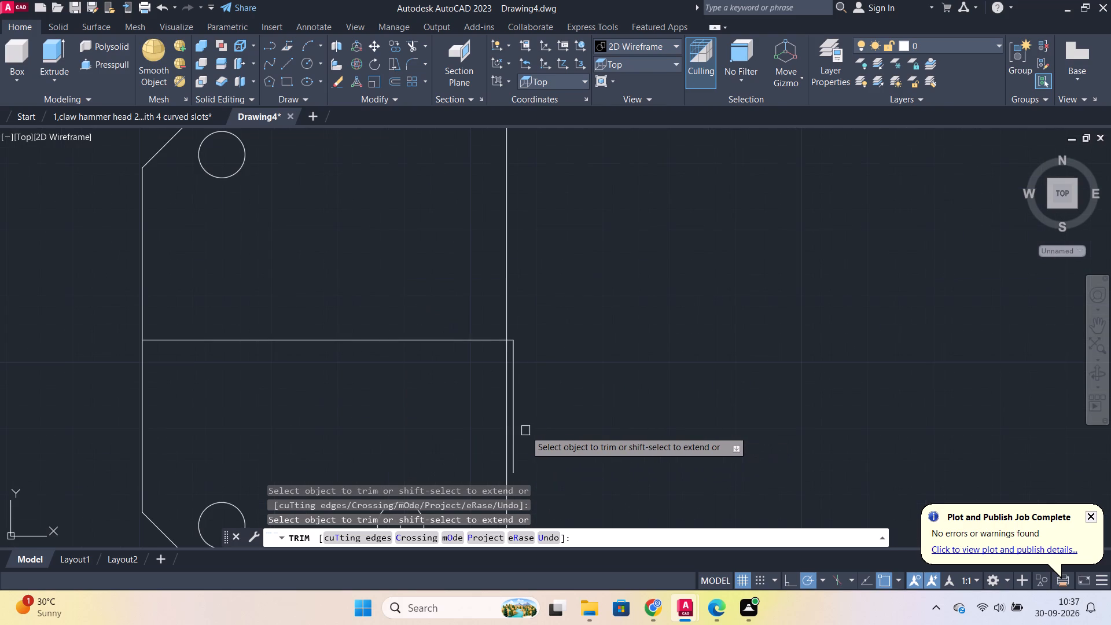
{"action": "left_click", "coordinate": [518, 440]}
{"action": "left_click", "coordinate": [518, 437]}
{"action": "left_click", "coordinate": [517, 429]}
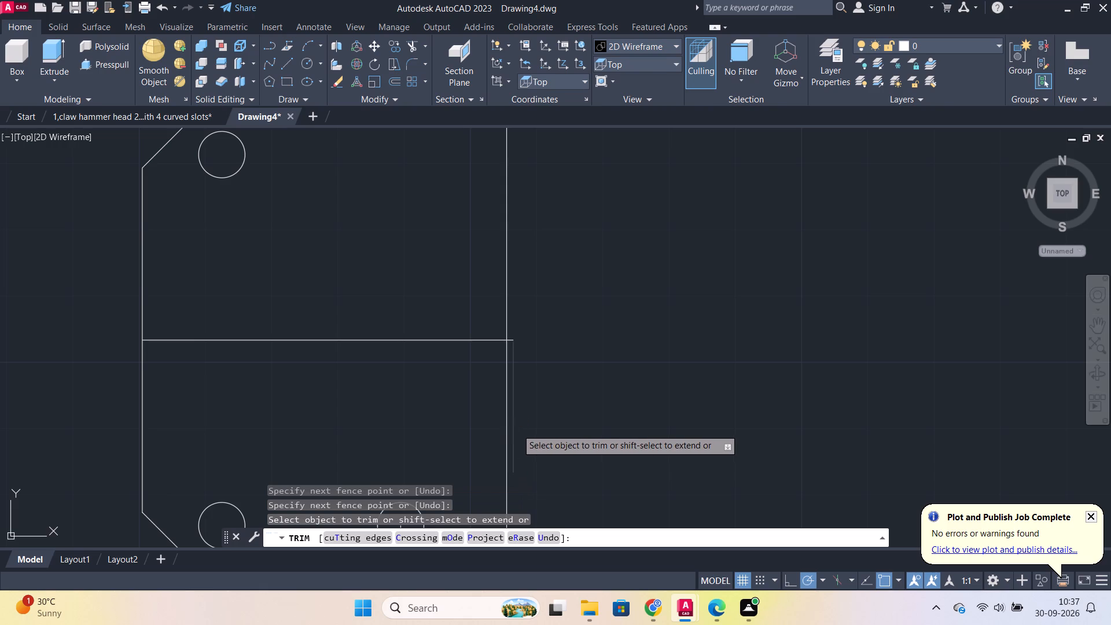
{"action": "left_click", "coordinate": [516, 340]}
{"action": "scroll", "coordinate": [577, 359], "scroll_direction": "down", "scroll_amount": 2}
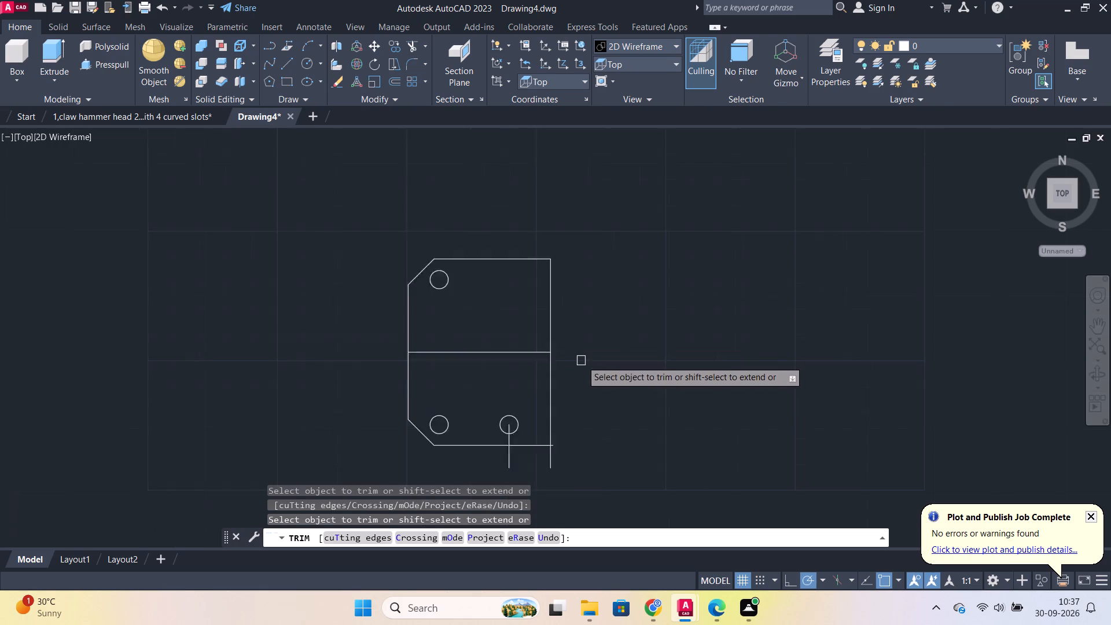
{"action": "scroll", "coordinate": [582, 361], "scroll_direction": "down", "scroll_amount": 1}
{"action": "middle_click_drag", "start_coordinate": [597, 407], "coordinate": [622, 310]}
{"action": "scroll", "coordinate": [559, 347], "scroll_direction": "up", "scroll_amount": 3}
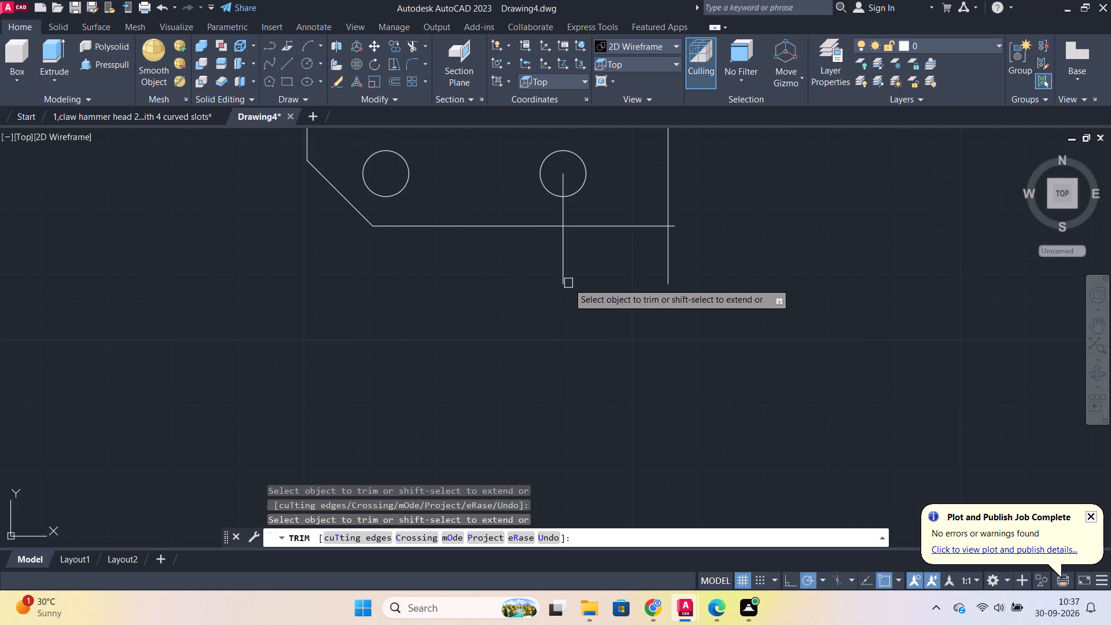
{"action": "left_click", "coordinate": [671, 264]}
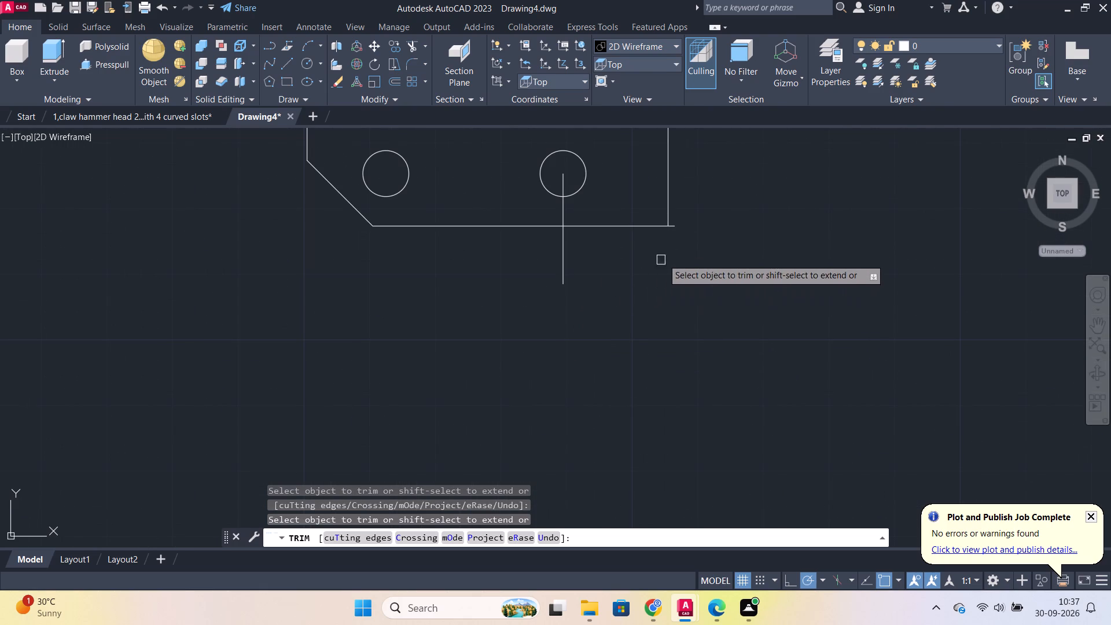
{"action": "left_click", "coordinate": [678, 227]}
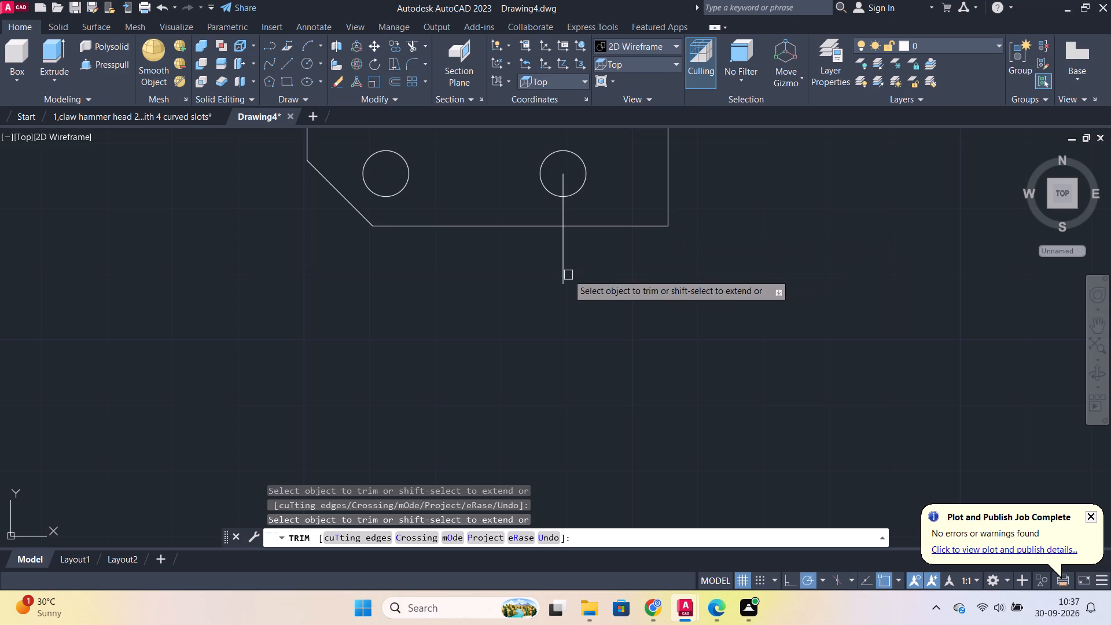
Remove all segments of the short vertical construction line running from the copied circle's centre past the bottom edge.
{"action": "left_click", "coordinate": [567, 274]}
{"action": "left_click", "coordinate": [568, 209]}
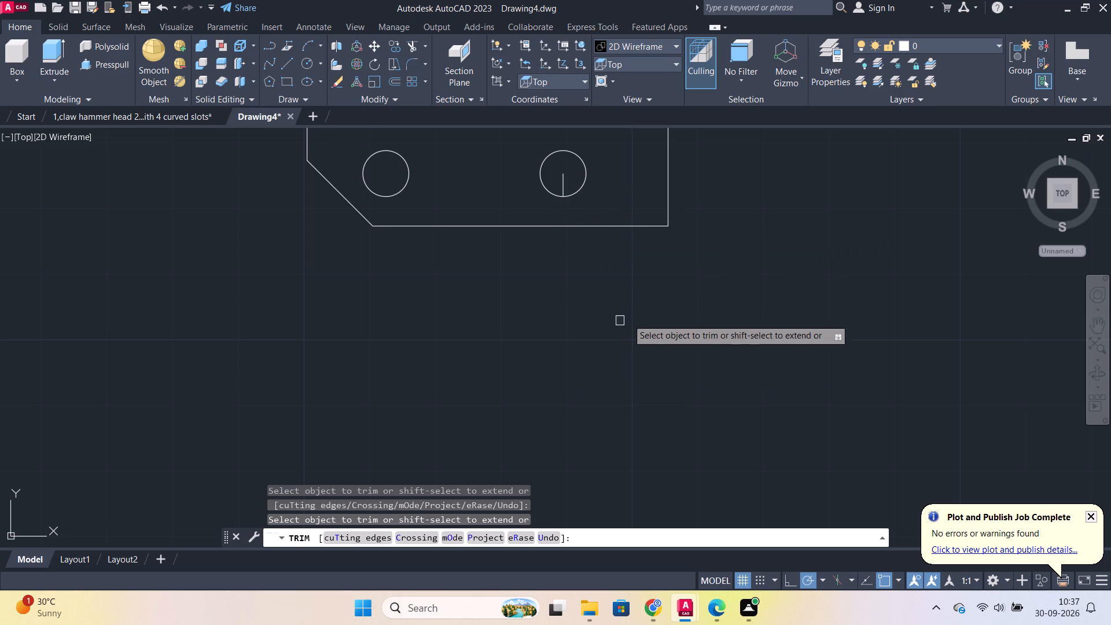
{"action": "scroll", "coordinate": [730, 284], "scroll_direction": "down", "scroll_amount": 2}
{"action": "middle_click_drag", "start_coordinate": [740, 303], "coordinate": [648, 437]}
{"action": "scroll", "coordinate": [631, 384], "scroll_direction": "up", "scroll_amount": 1}
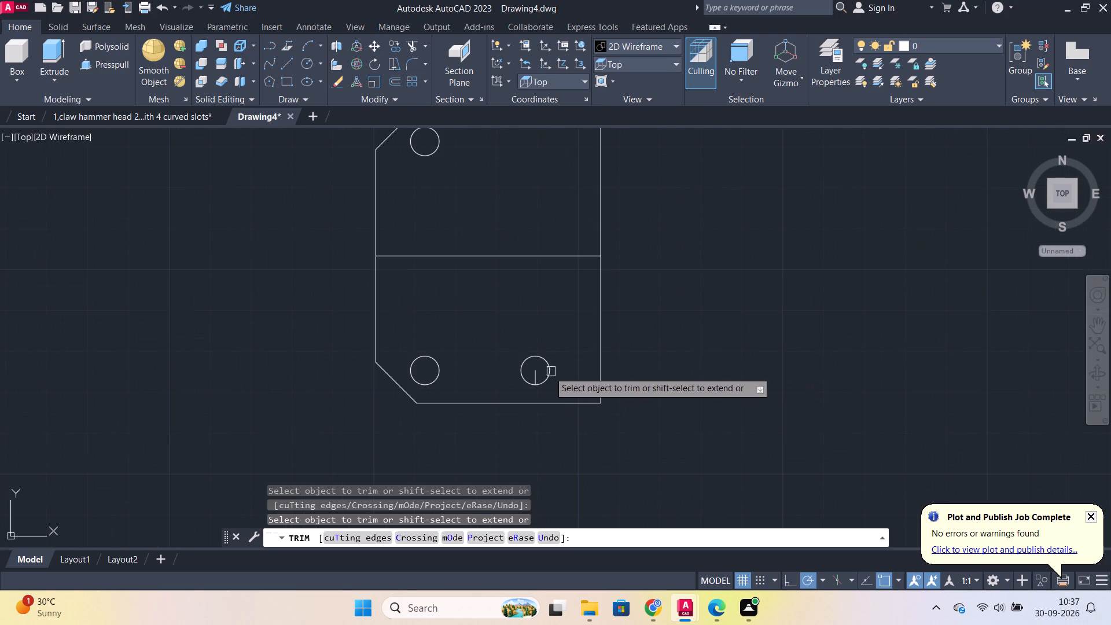
{"action": "left_click", "coordinate": [538, 372]}
{"action": "middle_click_drag", "start_coordinate": [632, 326], "coordinate": [620, 398]}
{"action": "key", "text": "Escape"}
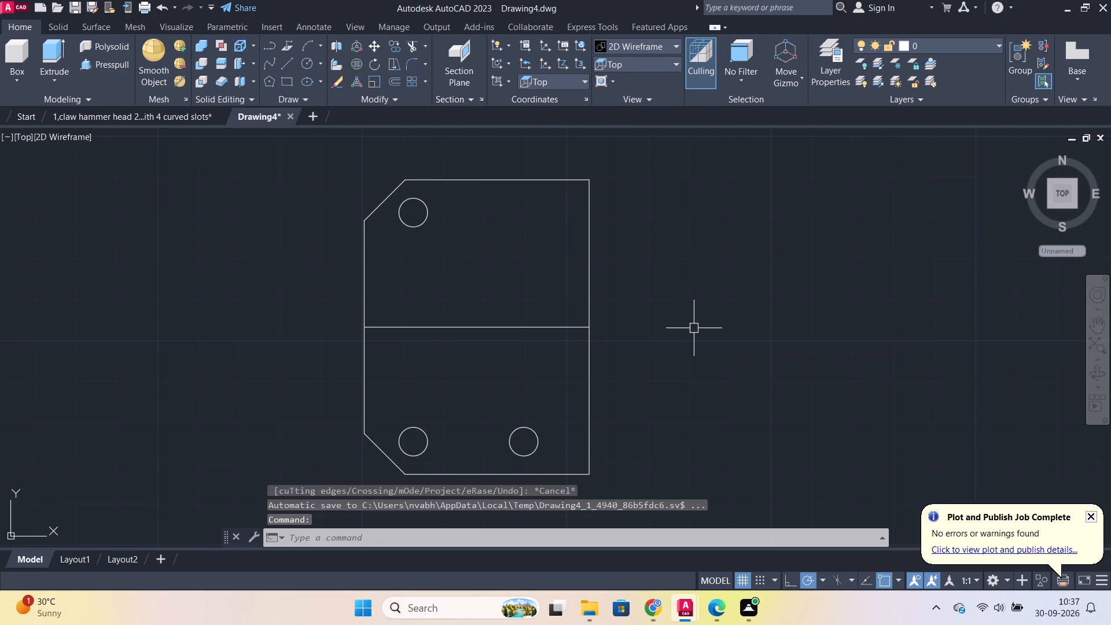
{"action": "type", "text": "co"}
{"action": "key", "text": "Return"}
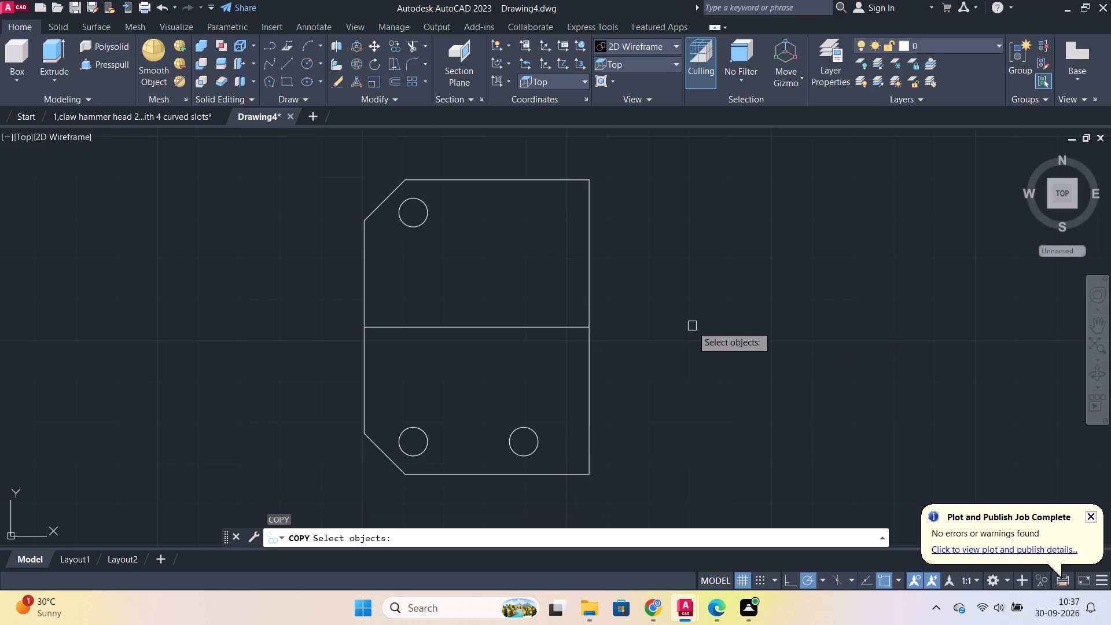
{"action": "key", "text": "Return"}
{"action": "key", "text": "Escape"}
Copy the upper-left circle 27 units horizontally to the right from its centre.
{"action": "type", "text": "co"}
{"action": "key", "text": "Return"}
{"action": "left_click", "coordinate": [429, 214]}
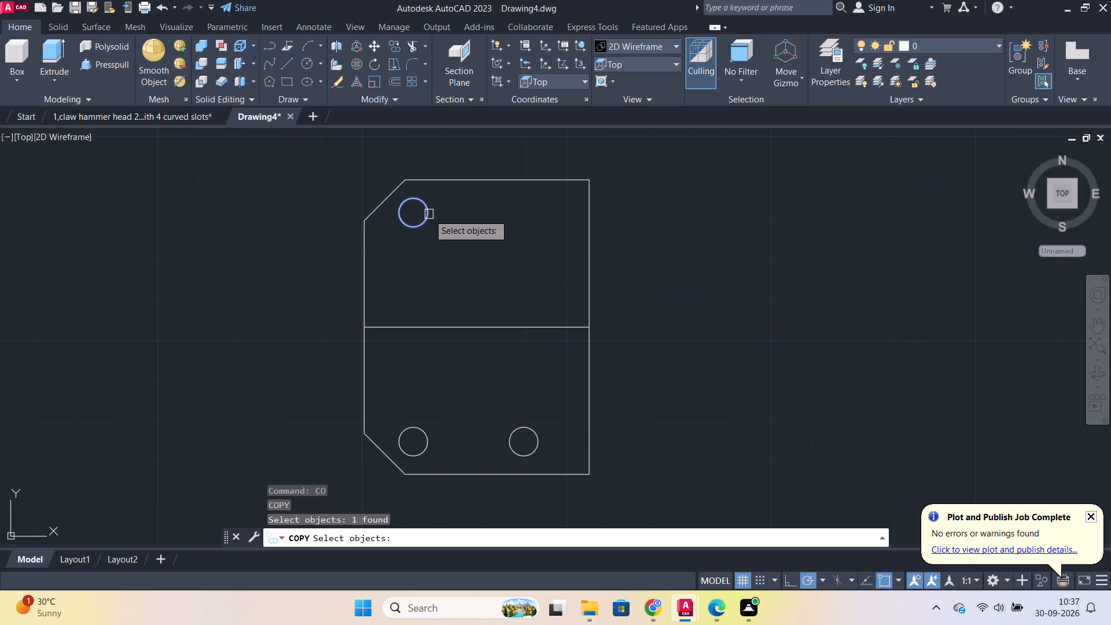
{"action": "key", "text": "Return"}
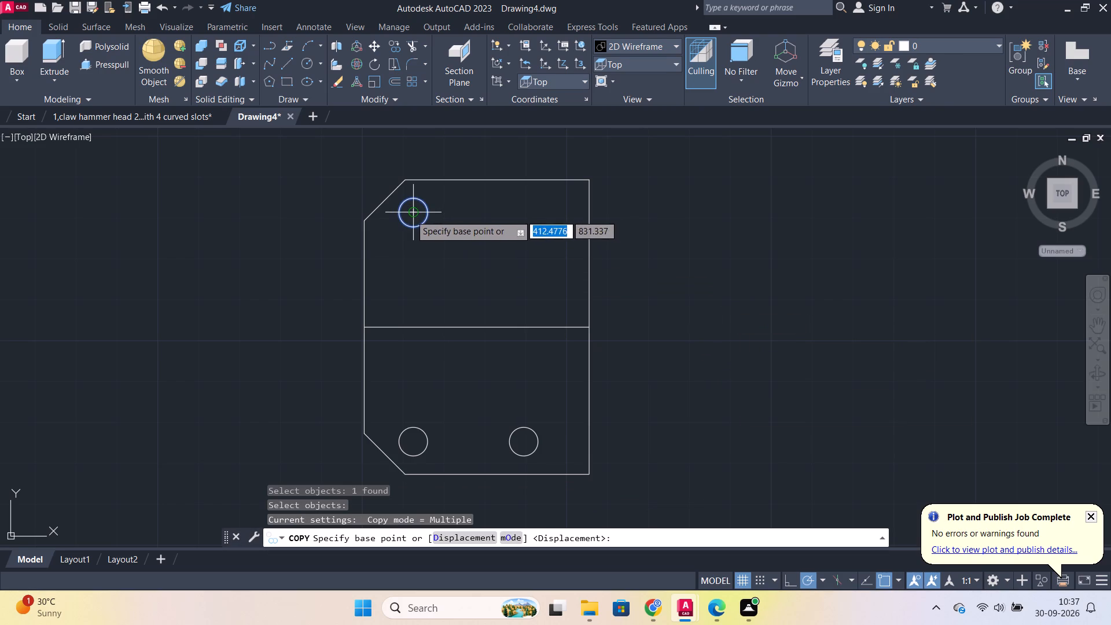
{"action": "left_click", "coordinate": [410, 215]}
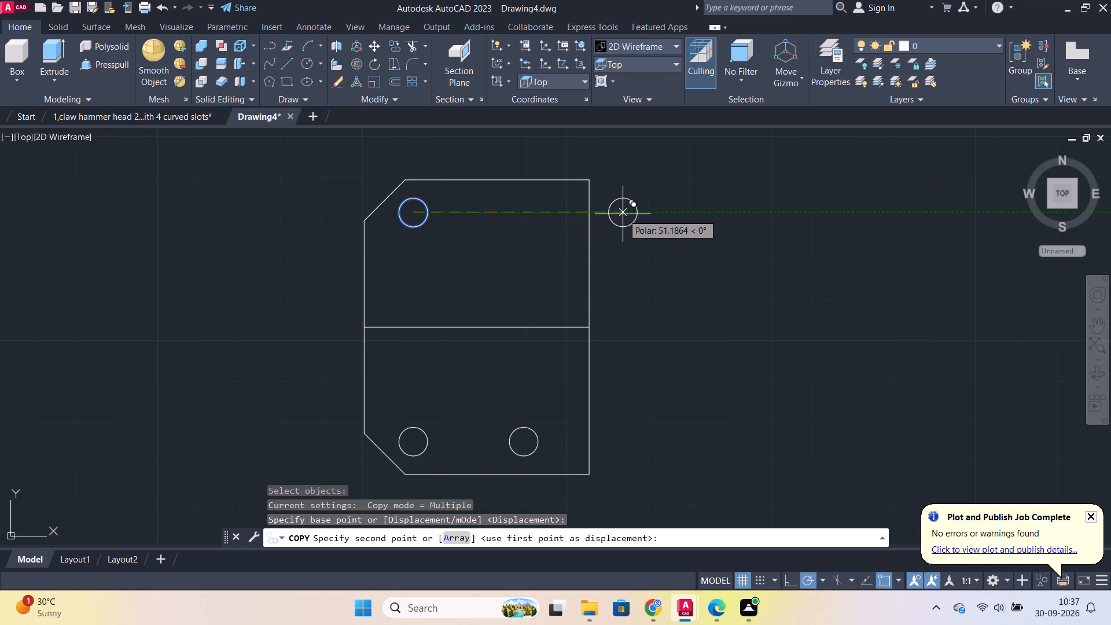
{"action": "type", "text": "27"}
{"action": "key", "text": "Return"}
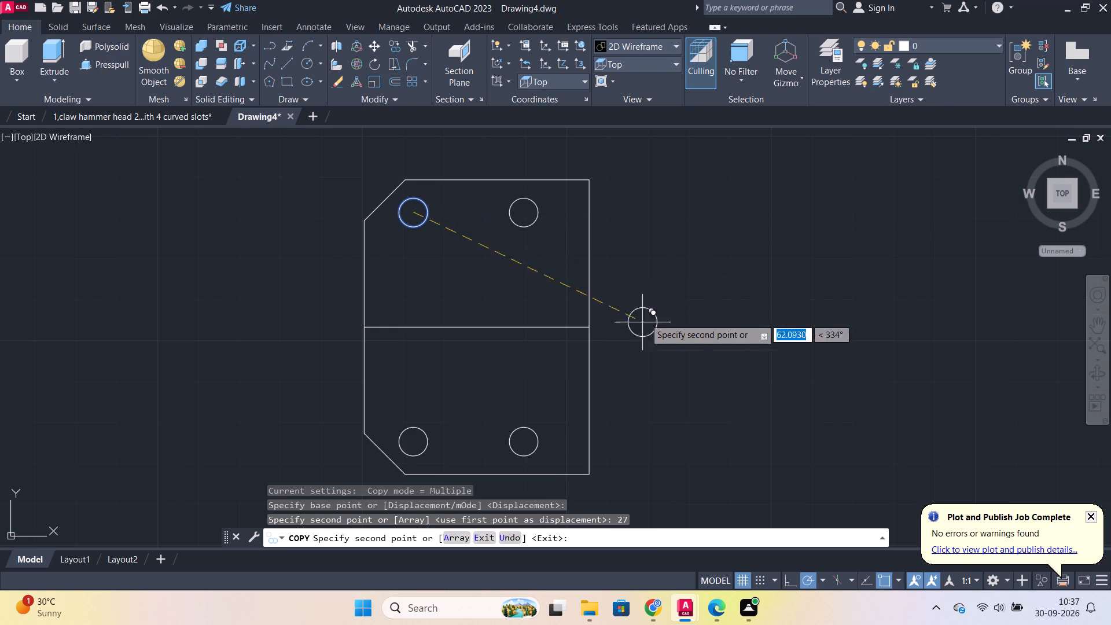
{"action": "key", "text": "Escape"}
Chamfer the profile's lower-right and upper-right corners with a length of 16 and an angle of 45 degrees.
{"action": "type", "text": "ch"}
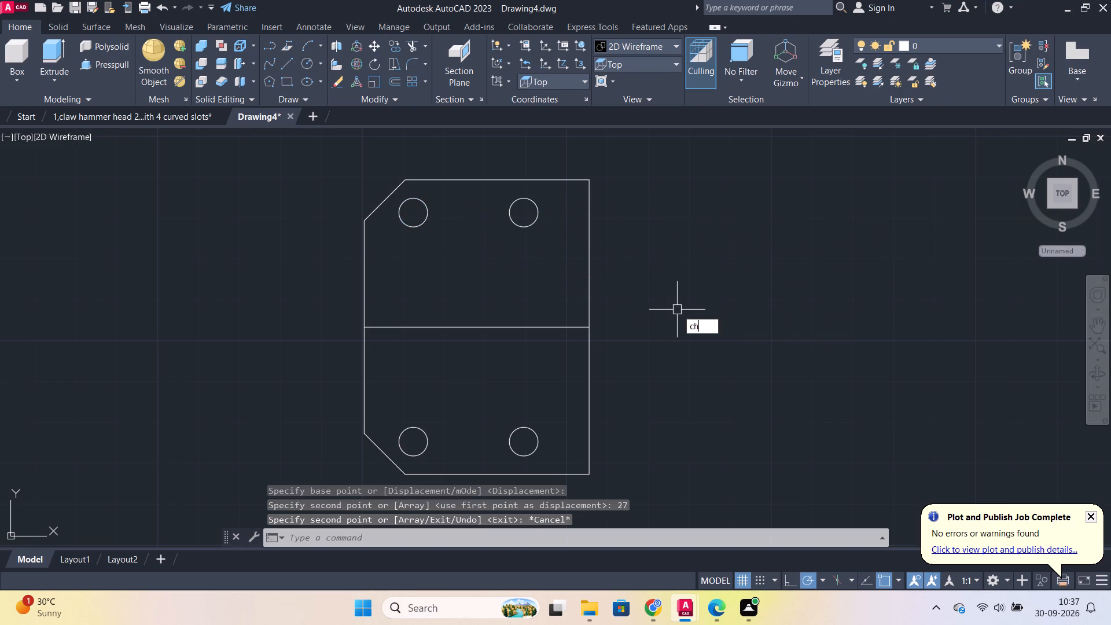
{"action": "left_click", "coordinate": [691, 356]}
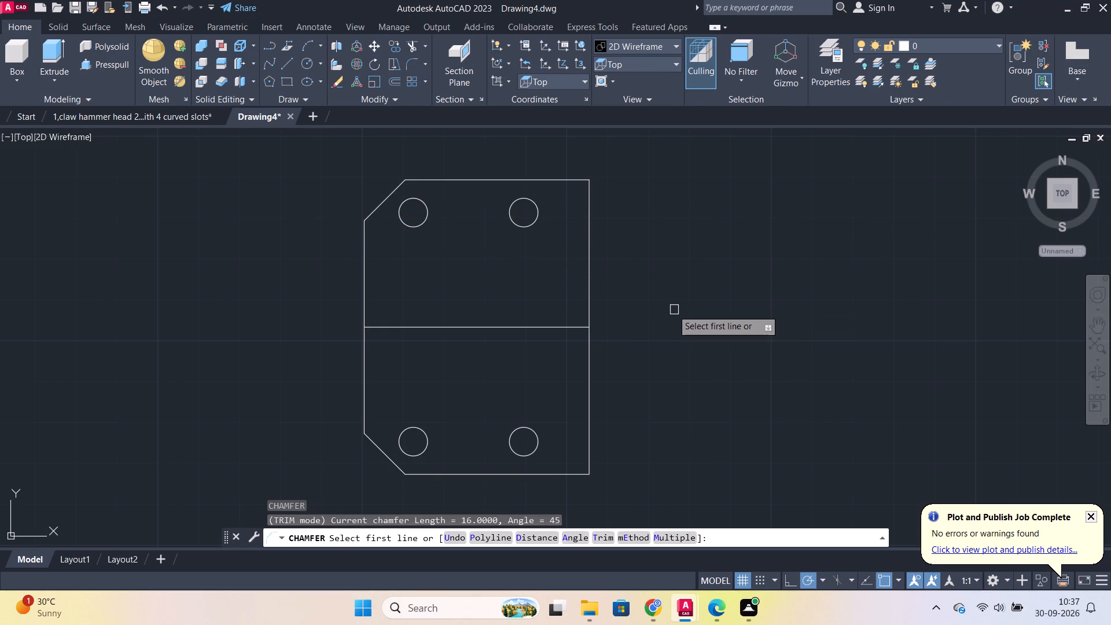
{"action": "left_click", "coordinate": [579, 534]}
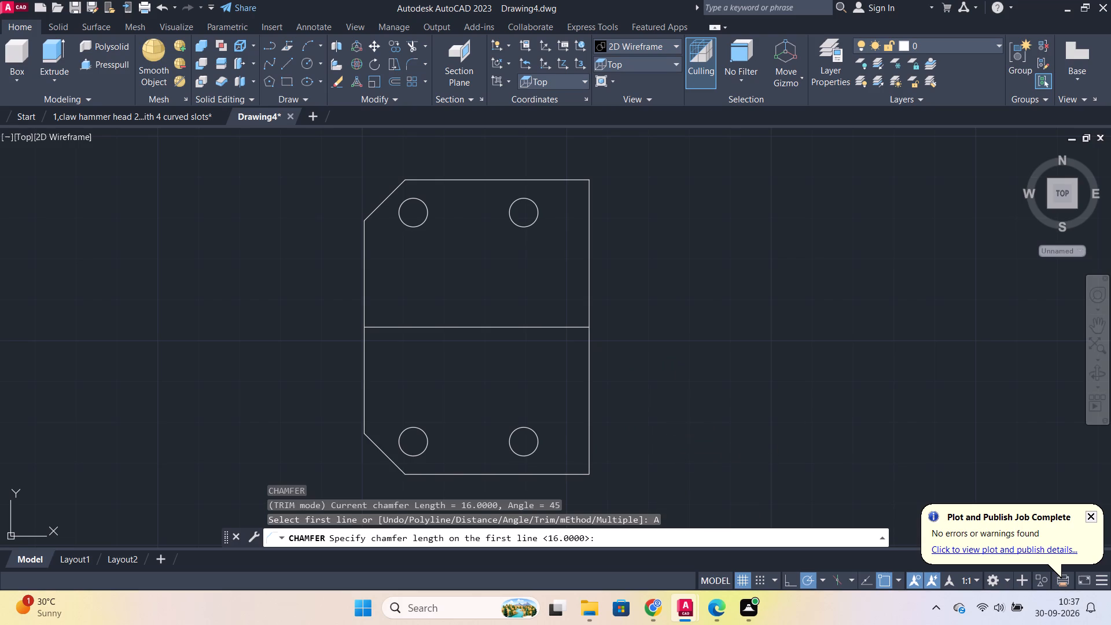
{"action": "type", "text": "16"}
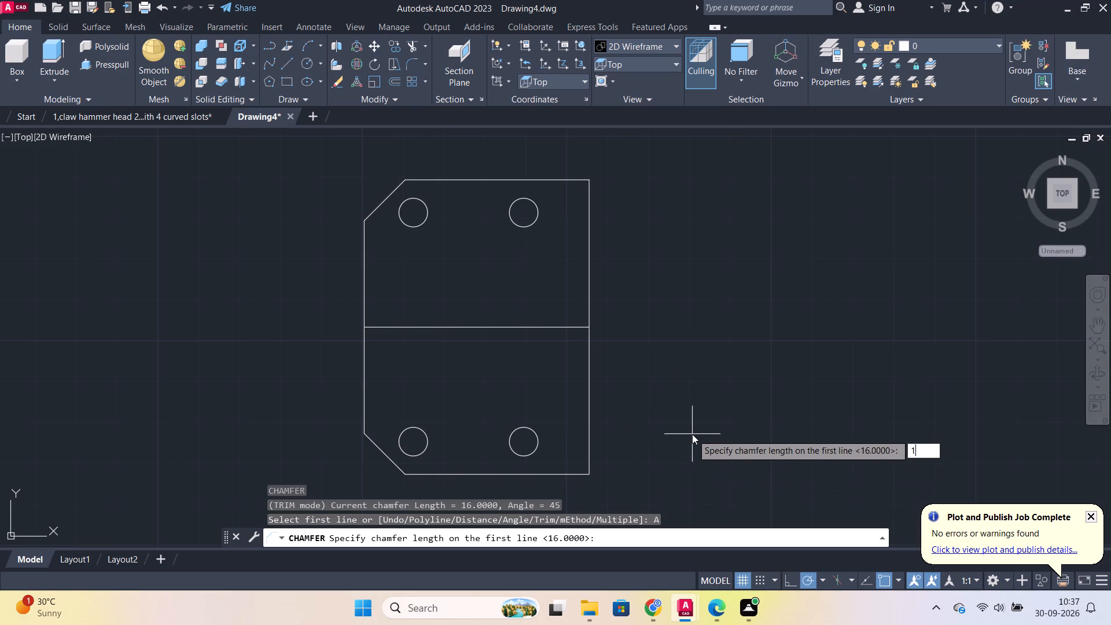
{"action": "key", "text": "Return"}
{"action": "type", "text": "45"}
{"action": "key", "text": "Return"}
{"action": "left_click", "coordinate": [565, 475]}
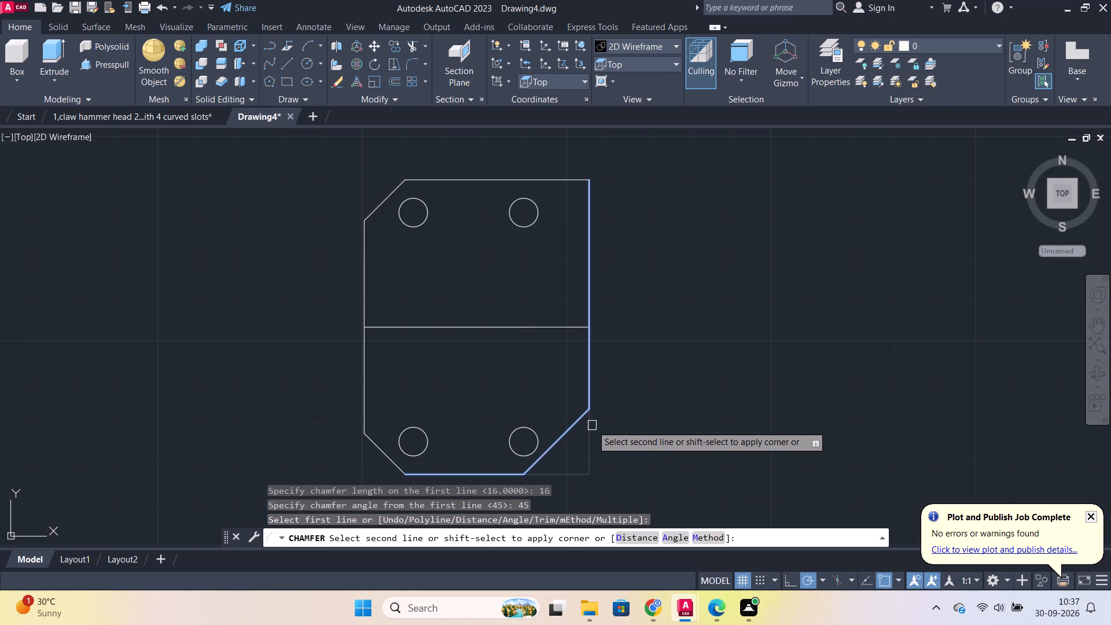
{"action": "left_click", "coordinate": [592, 425]}
{"action": "key", "text": "space"}
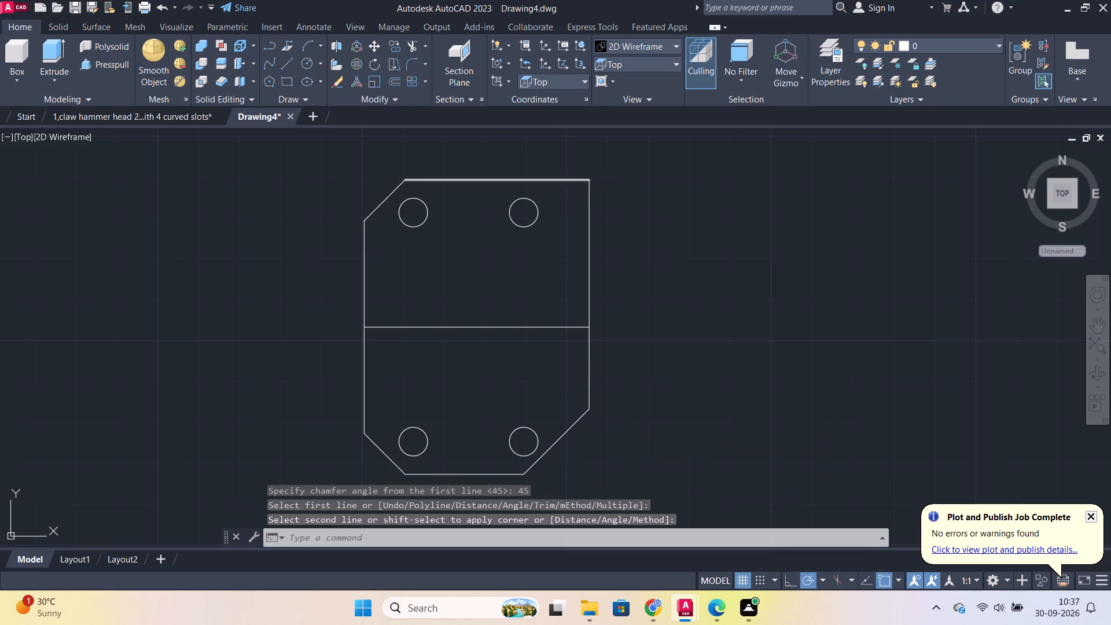
{"action": "left_click", "coordinate": [560, 175]}
{"action": "left_click", "coordinate": [591, 204]}
{"action": "scroll", "coordinate": [642, 259], "scroll_direction": "down", "scroll_amount": 1}
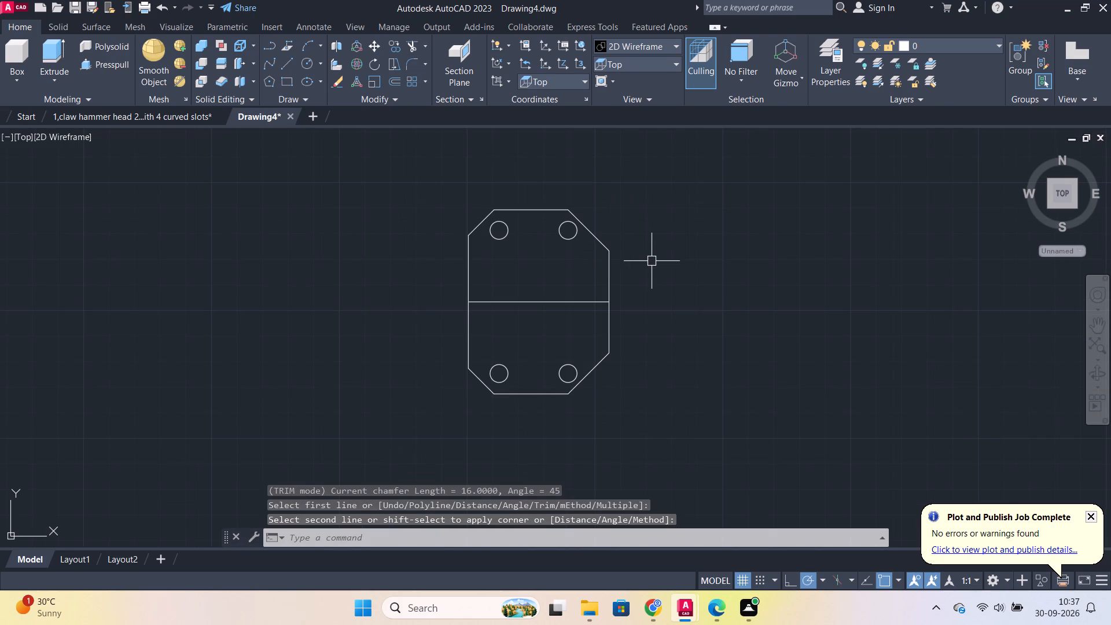
Erase the middle line crossing the profile, working in the SW Isometric view.
{"action": "scroll", "coordinate": [641, 277], "scroll_direction": "up", "scroll_amount": 1}
{"action": "middle_click_drag", "start_coordinate": [690, 259], "coordinate": [736, 231]}
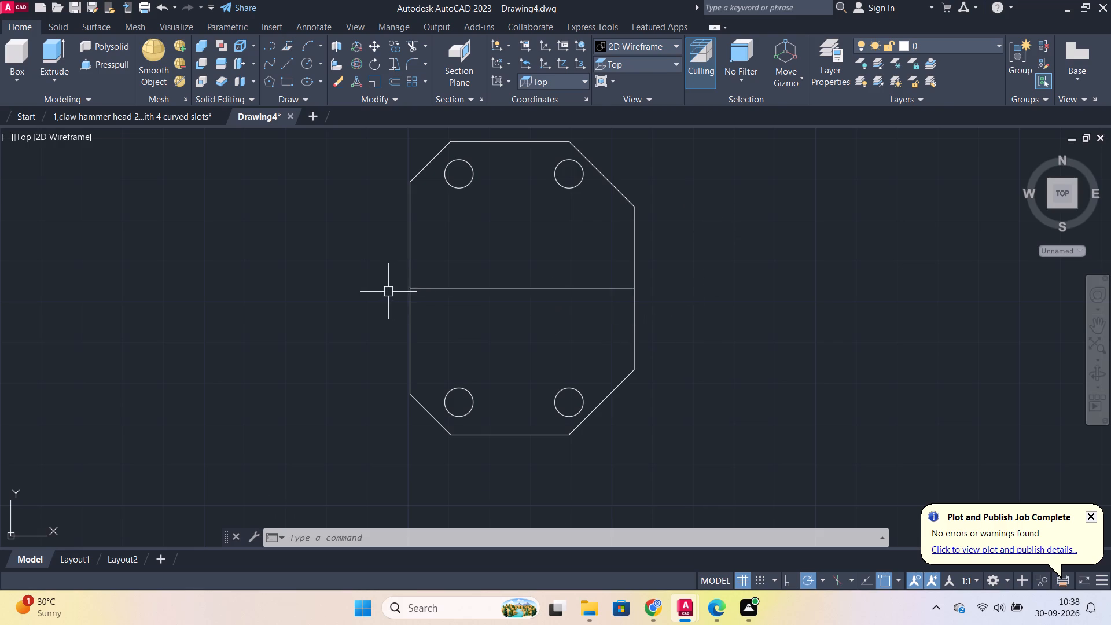
{"action": "scroll", "coordinate": [409, 289], "scroll_direction": "down", "scroll_amount": 2}
{"action": "scroll", "coordinate": [510, 159], "scroll_direction": "up", "scroll_amount": 1}
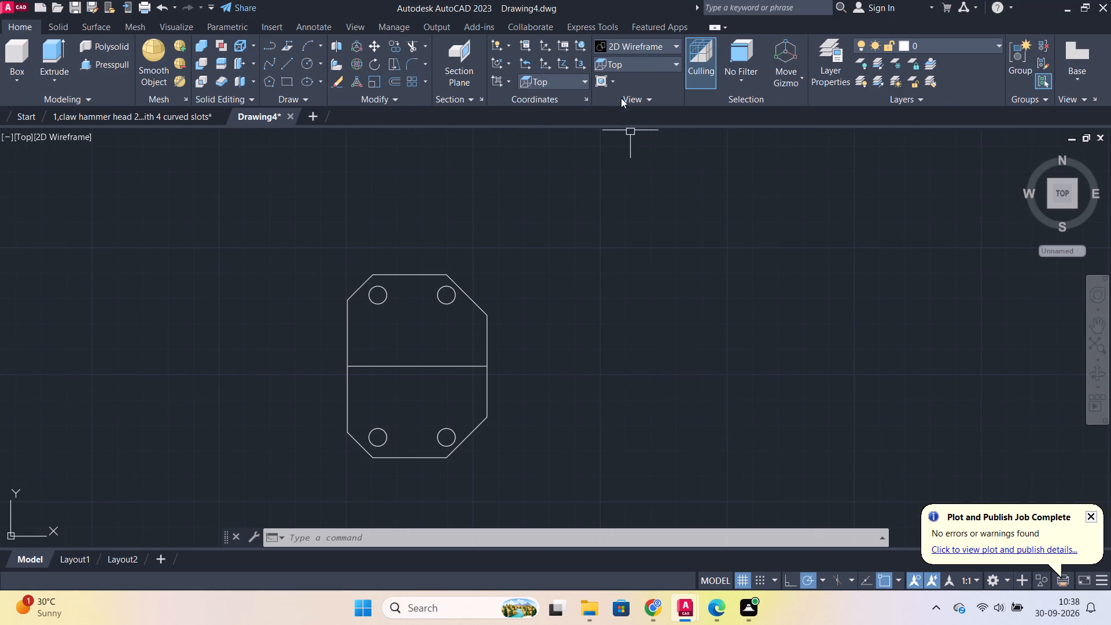
{"action": "left_click", "coordinate": [630, 71]}
{"action": "left_click", "coordinate": [653, 166]}
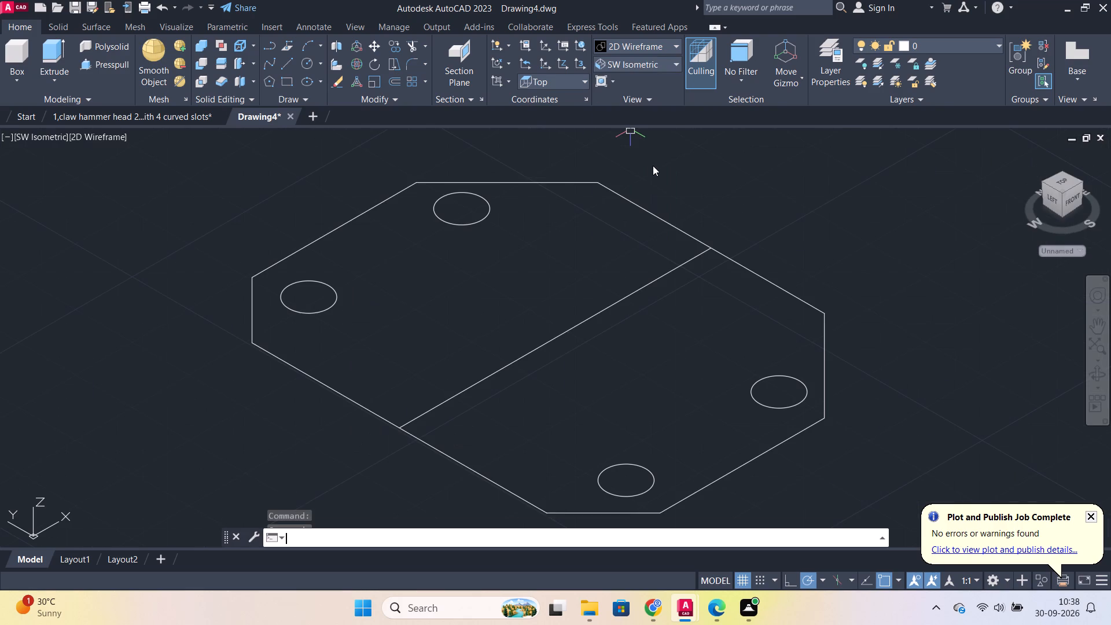
{"action": "scroll", "coordinate": [591, 344], "scroll_direction": "down", "scroll_amount": 1}
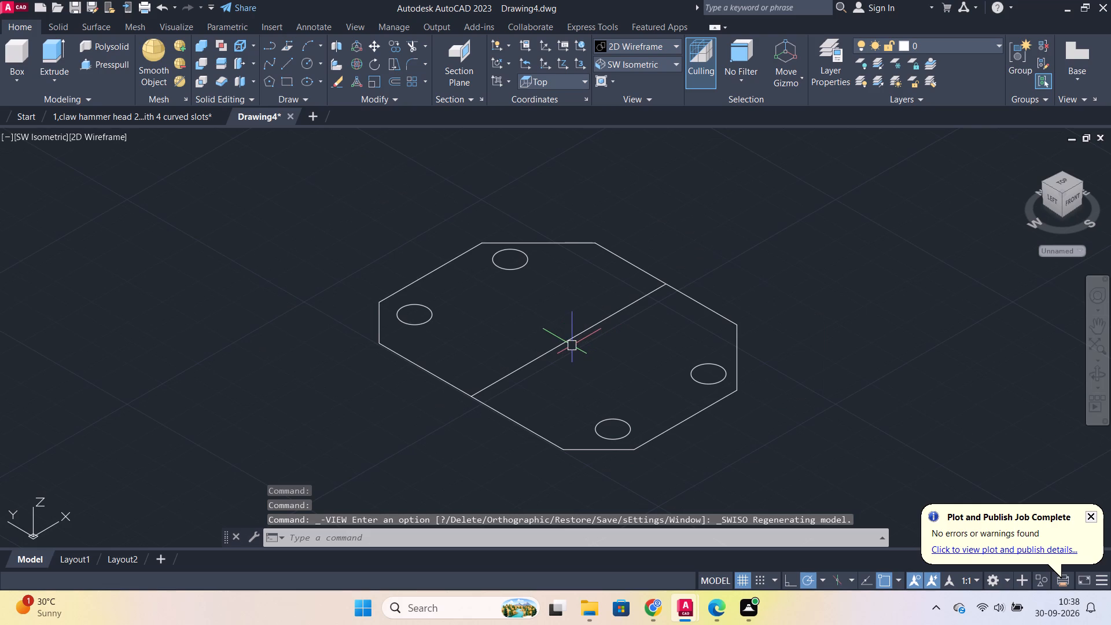
{"action": "left_click", "coordinate": [564, 348]}
{"action": "key", "text": "e"}
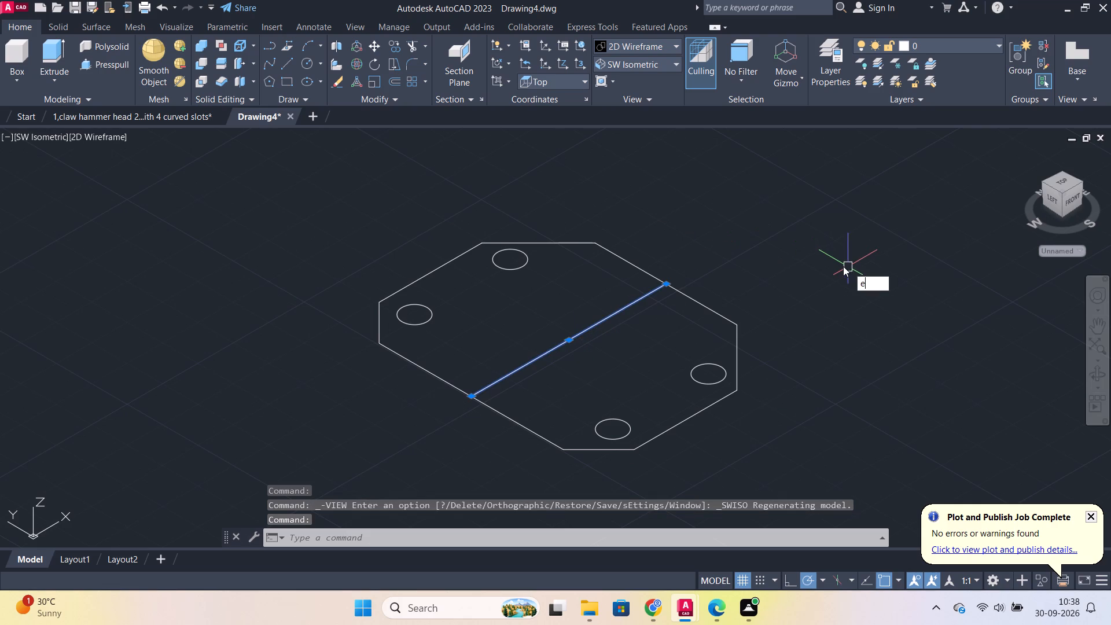
{"action": "key", "text": "Return"}
Presspull the profile area around the four circles to a height of 4.
{"action": "left_click", "coordinate": [110, 68]}
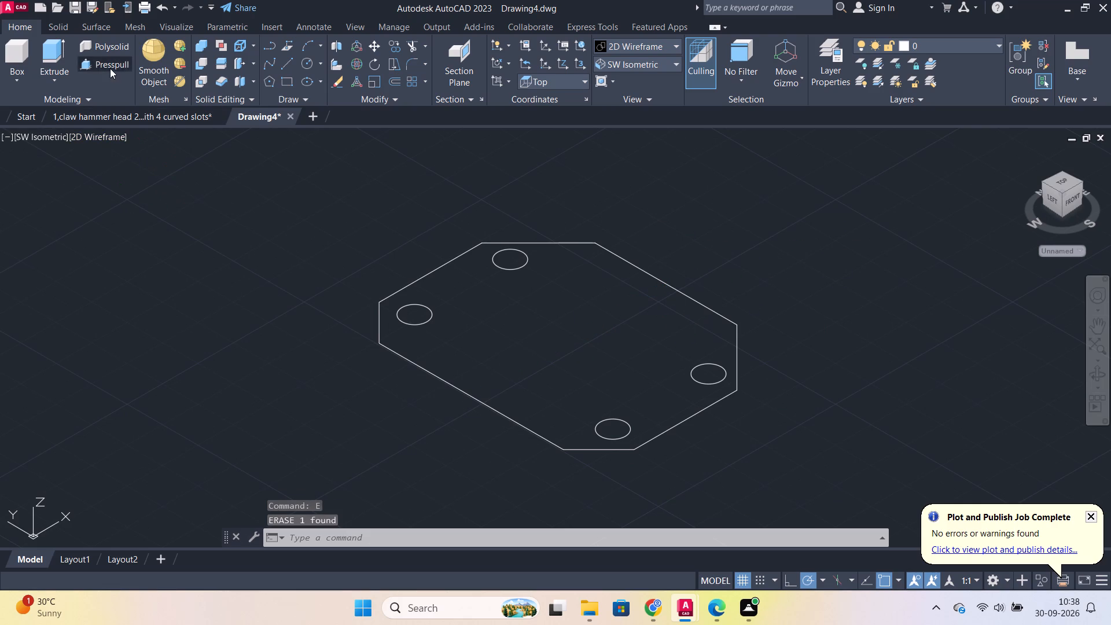
{"action": "left_click", "coordinate": [505, 312]}
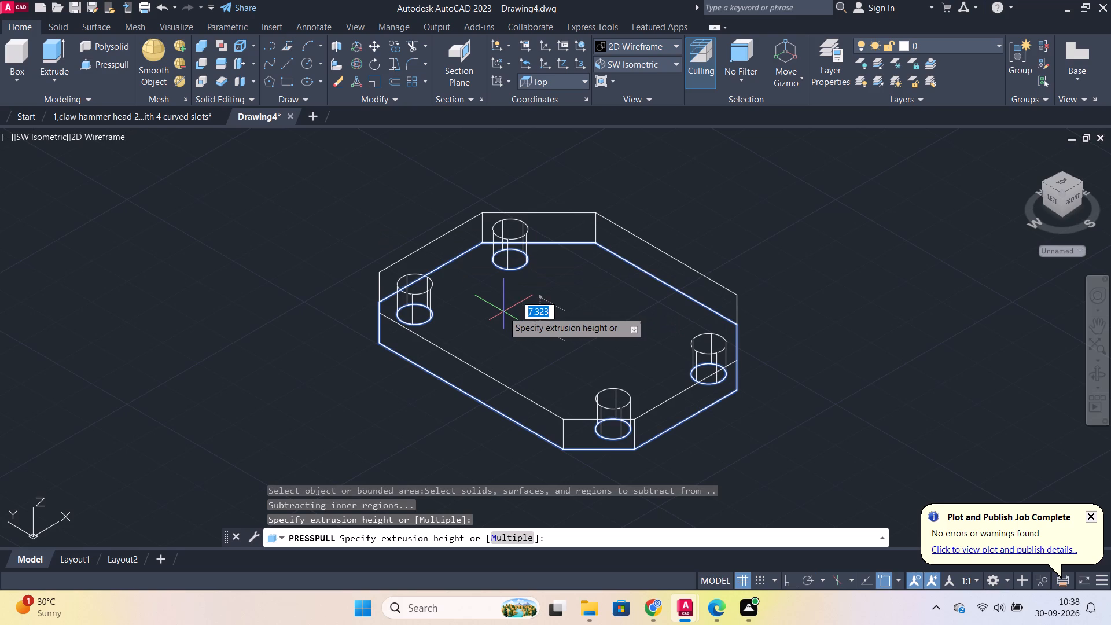
{"action": "key", "text": "4"}
{"action": "key", "text": "Return"}
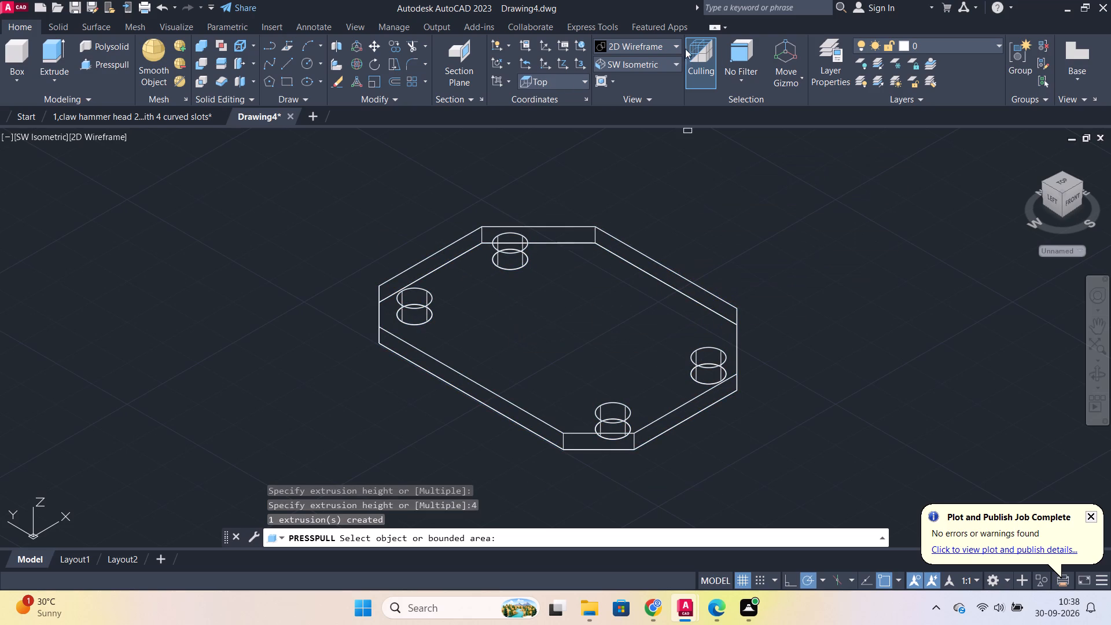
Set the visual style to Shades of Gray.
{"action": "left_click", "coordinate": [660, 52]}
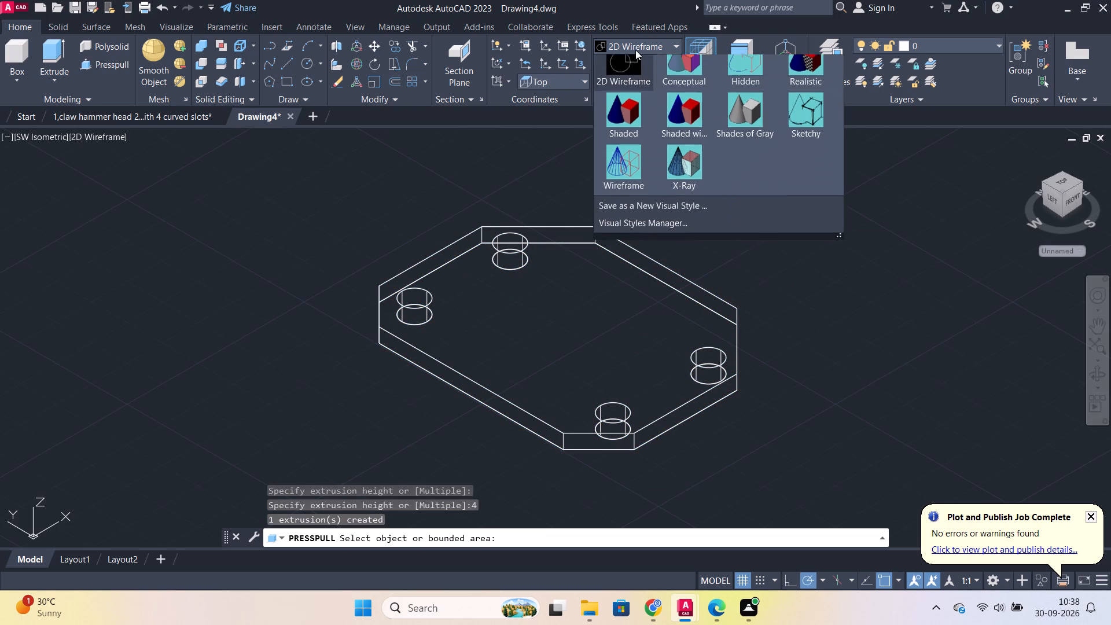
{"action": "left_click", "coordinate": [722, 130]}
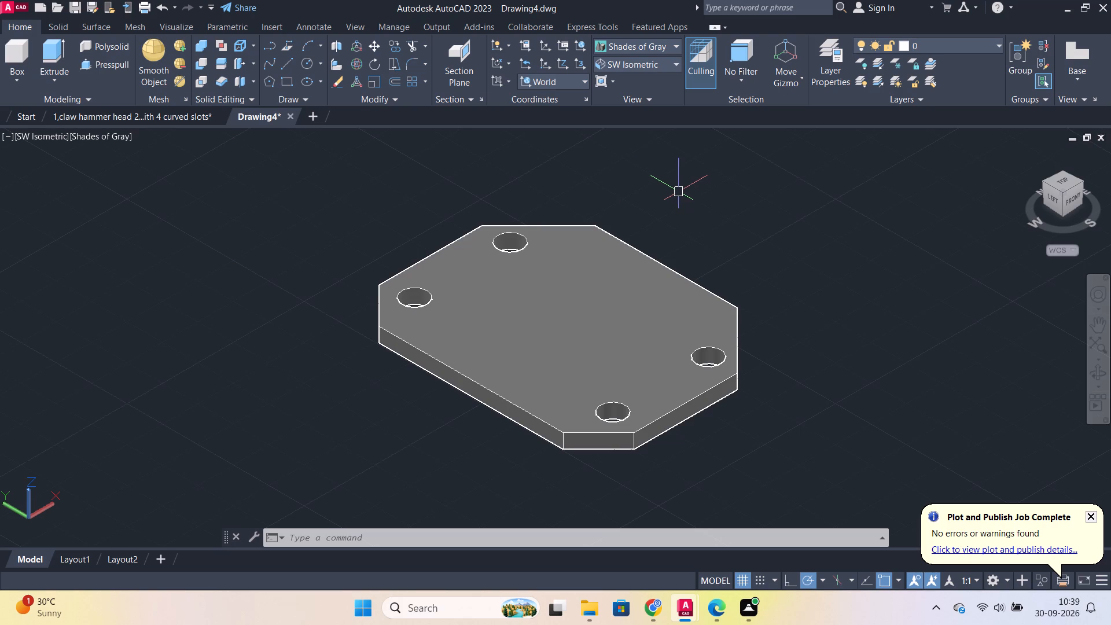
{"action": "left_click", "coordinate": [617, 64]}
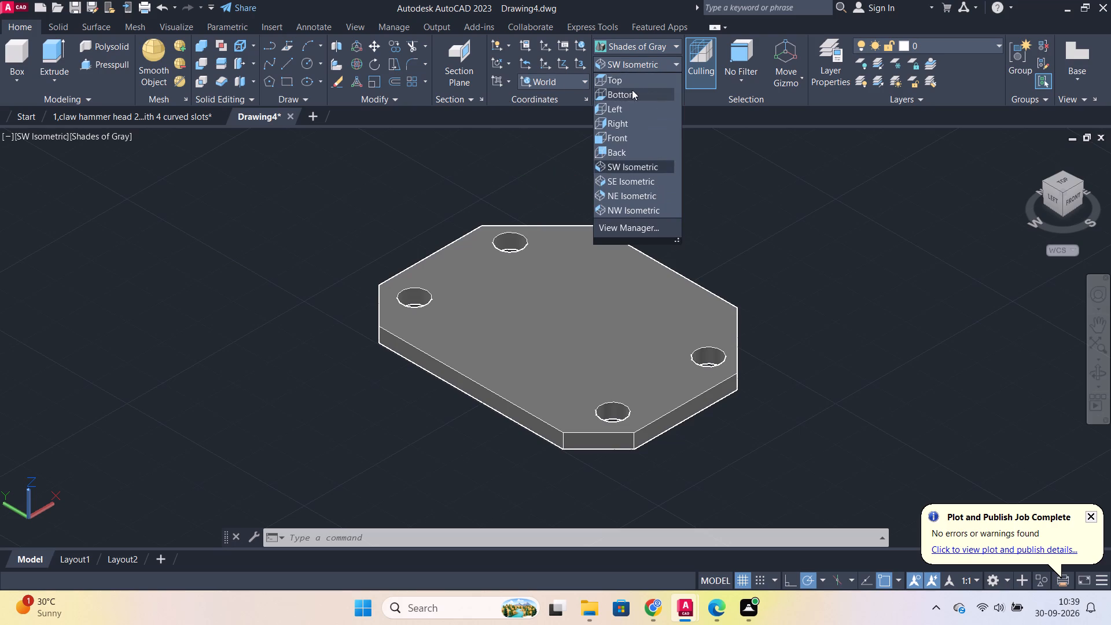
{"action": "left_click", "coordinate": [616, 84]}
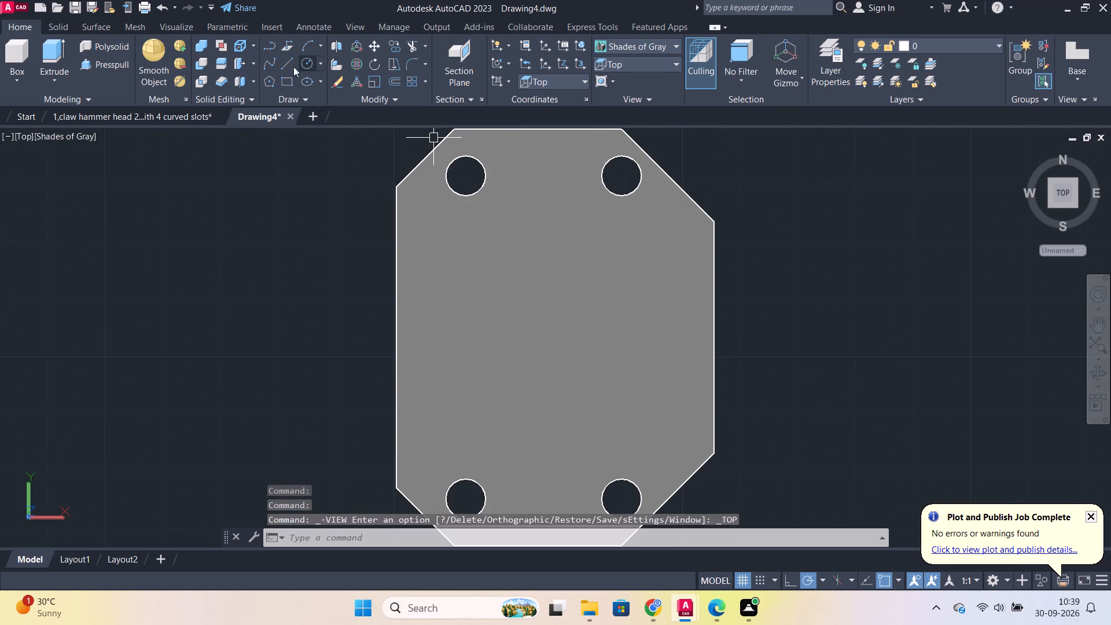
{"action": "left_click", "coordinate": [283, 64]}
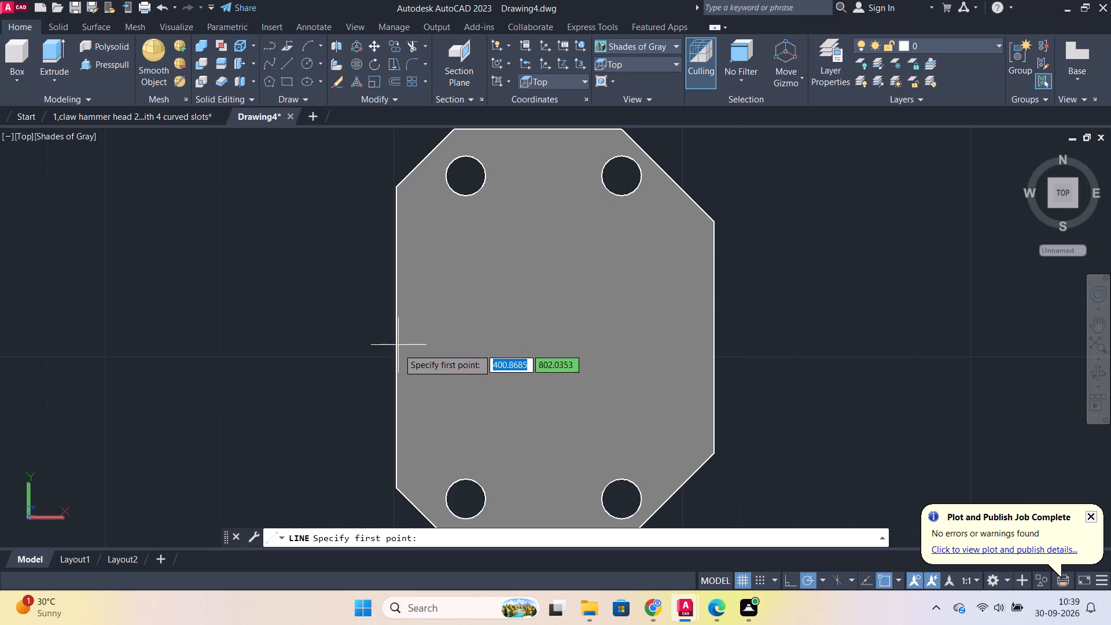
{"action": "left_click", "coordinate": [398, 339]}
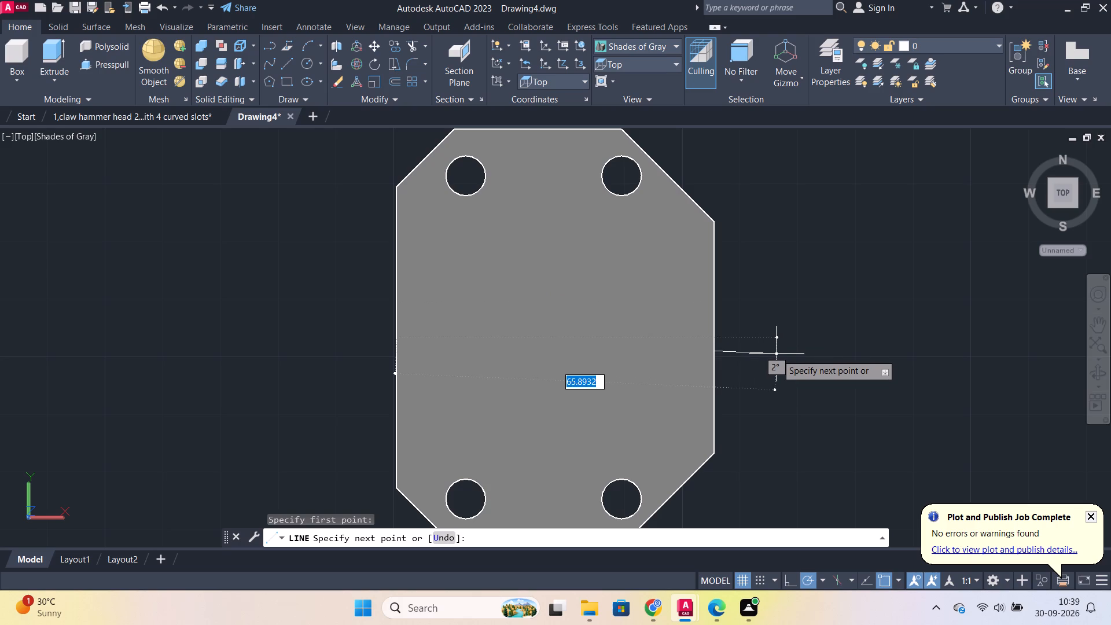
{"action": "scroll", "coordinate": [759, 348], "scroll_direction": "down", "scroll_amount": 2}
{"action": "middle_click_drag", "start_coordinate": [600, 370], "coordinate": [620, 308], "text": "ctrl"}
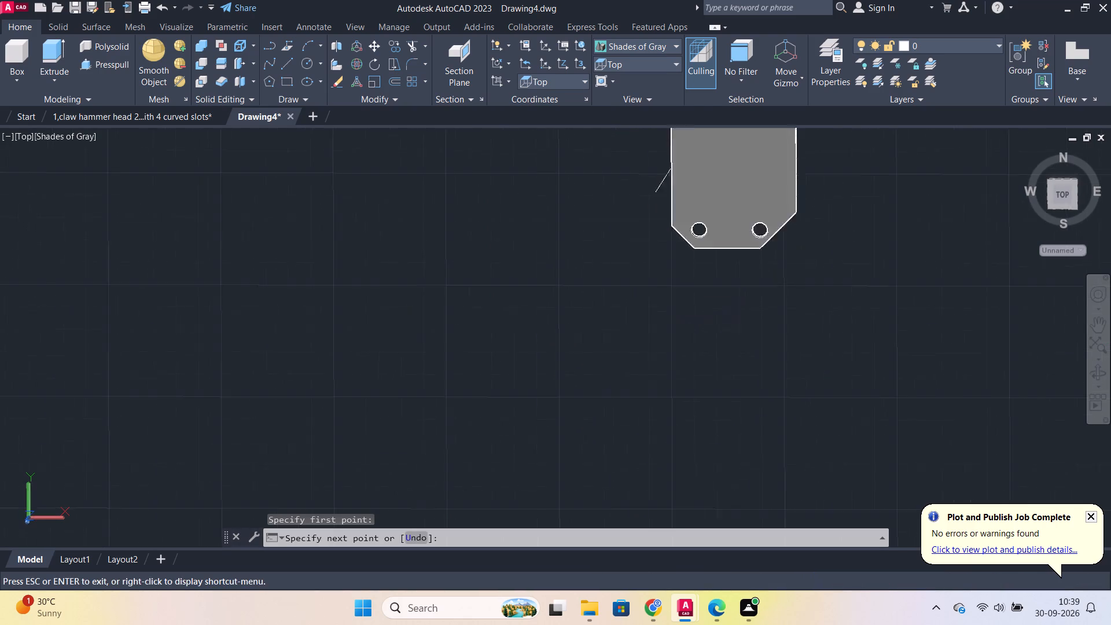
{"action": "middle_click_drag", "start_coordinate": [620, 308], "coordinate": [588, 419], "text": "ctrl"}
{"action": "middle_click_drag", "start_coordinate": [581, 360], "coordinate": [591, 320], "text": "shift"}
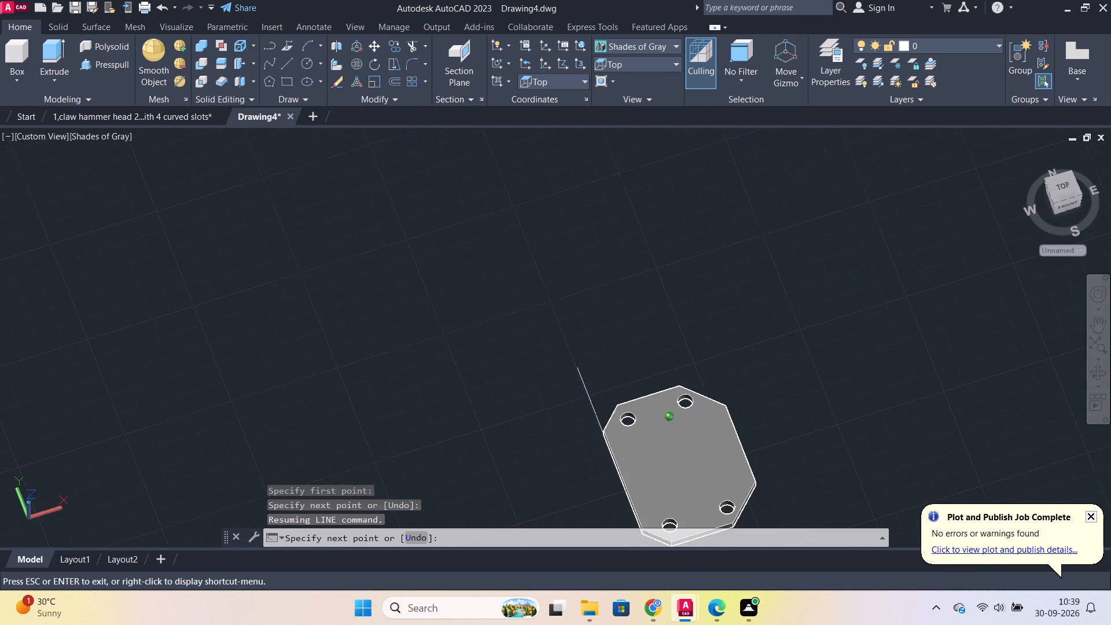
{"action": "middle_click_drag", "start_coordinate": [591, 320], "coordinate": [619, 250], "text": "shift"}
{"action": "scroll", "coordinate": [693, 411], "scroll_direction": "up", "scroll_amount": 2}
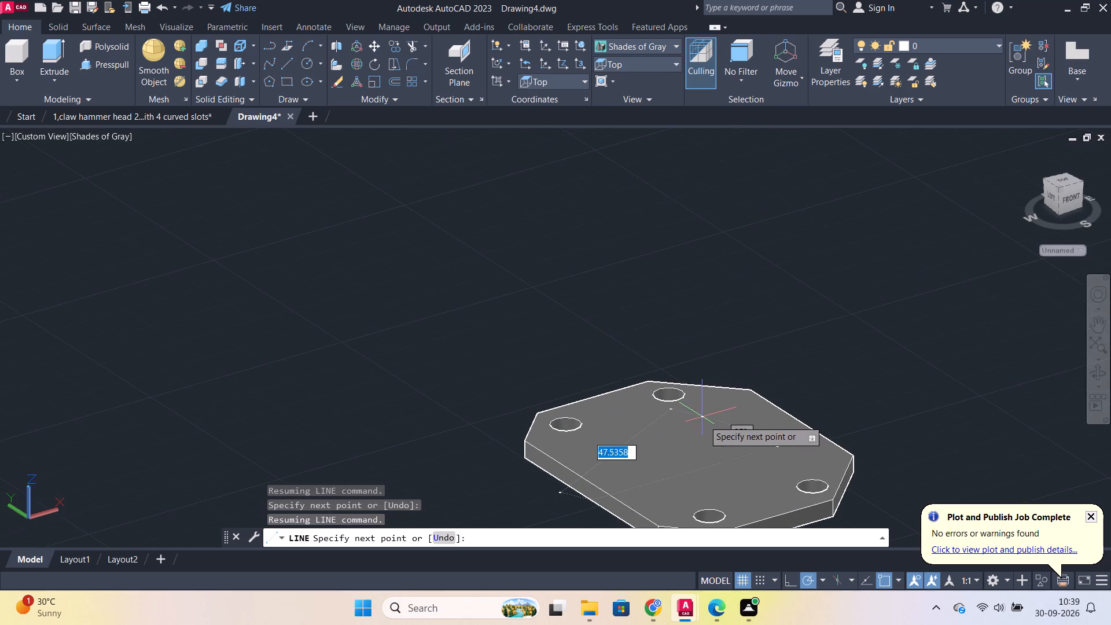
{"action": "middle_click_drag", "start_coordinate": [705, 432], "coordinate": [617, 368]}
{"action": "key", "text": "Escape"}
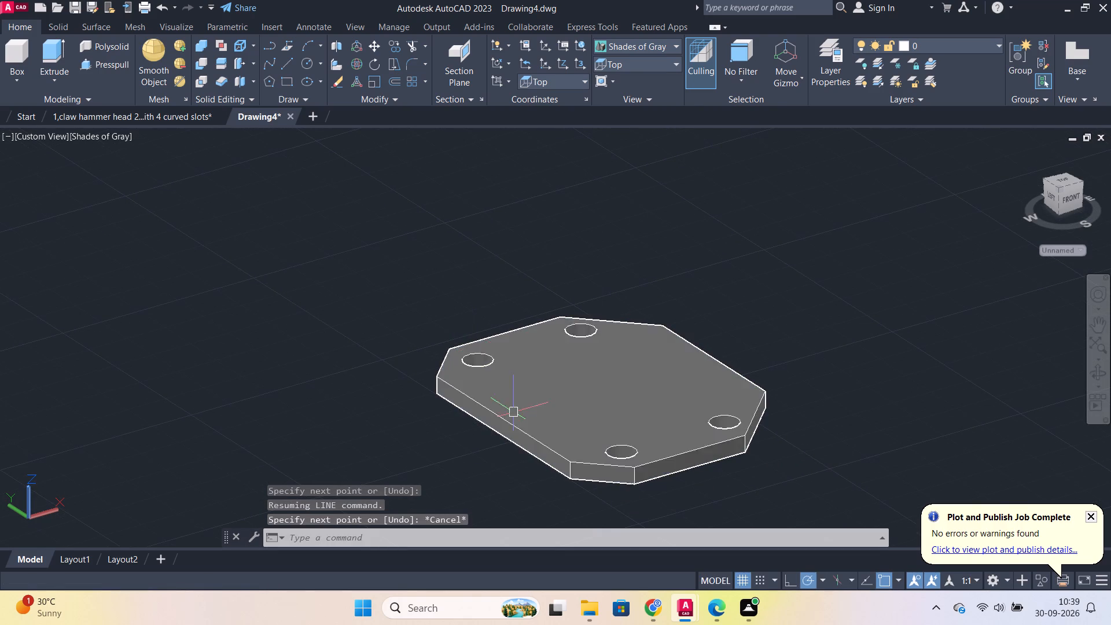
Draw a line across the plate's top face between the midpoints of its two long side edges.
{"action": "key", "text": "l"}
{"action": "key", "text": "Return"}
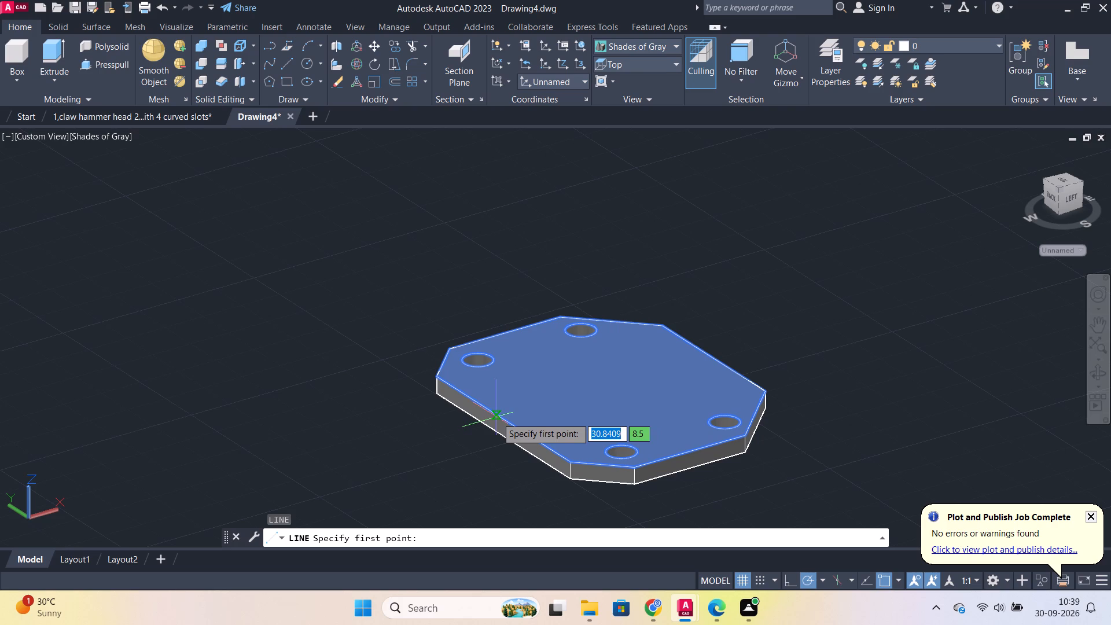
{"action": "left_click", "coordinate": [503, 421]}
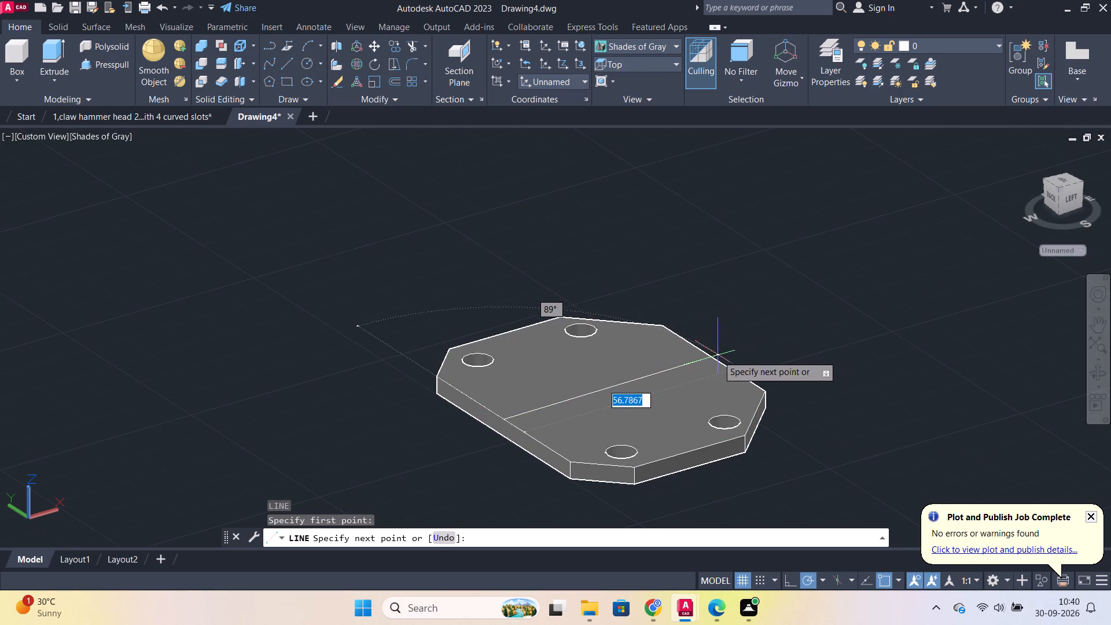
{"action": "left_click", "coordinate": [717, 358]}
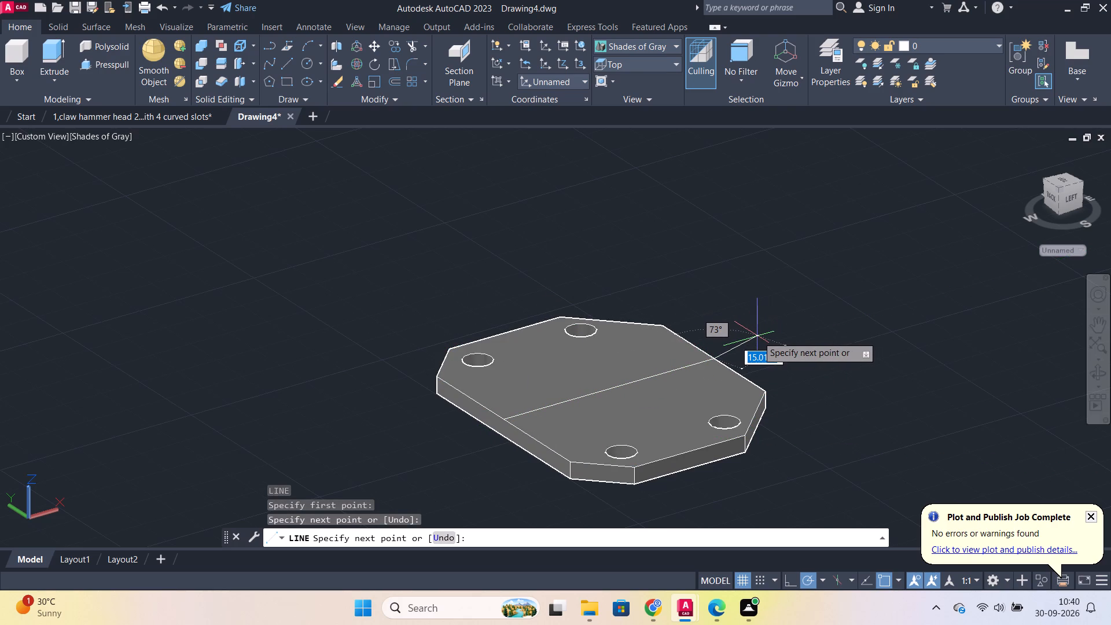
{"action": "key", "text": "Escape"}
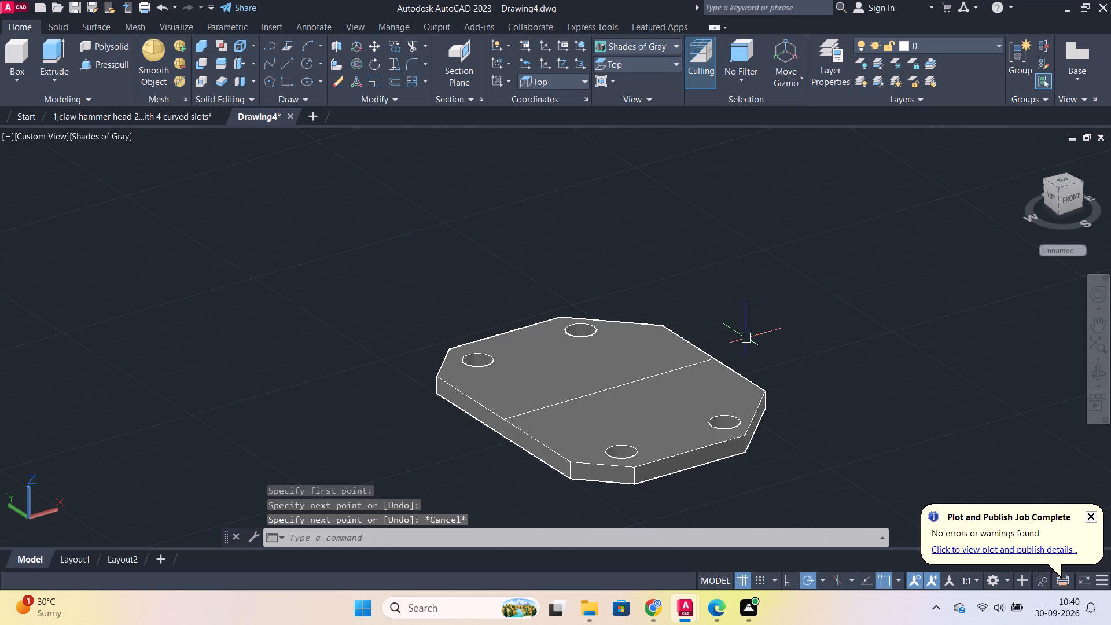
Switch the model to the Front view.
{"action": "scroll", "coordinate": [741, 358], "scroll_direction": "down", "scroll_amount": 2}
{"action": "scroll", "coordinate": [756, 362], "scroll_direction": "up", "scroll_amount": 3}
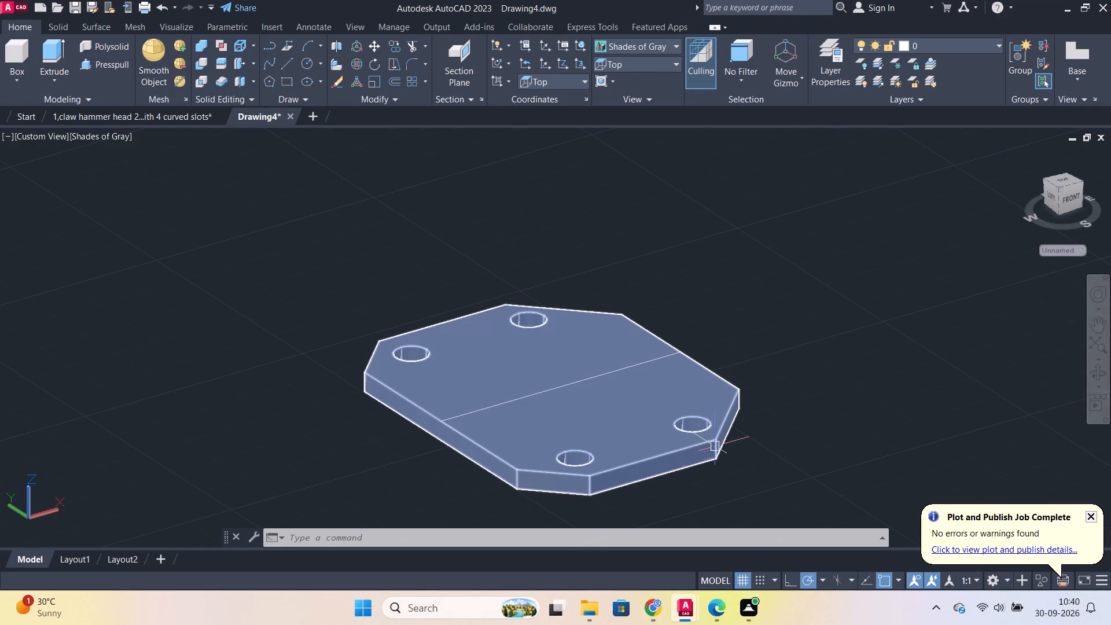
{"action": "left_click", "coordinate": [646, 62]}
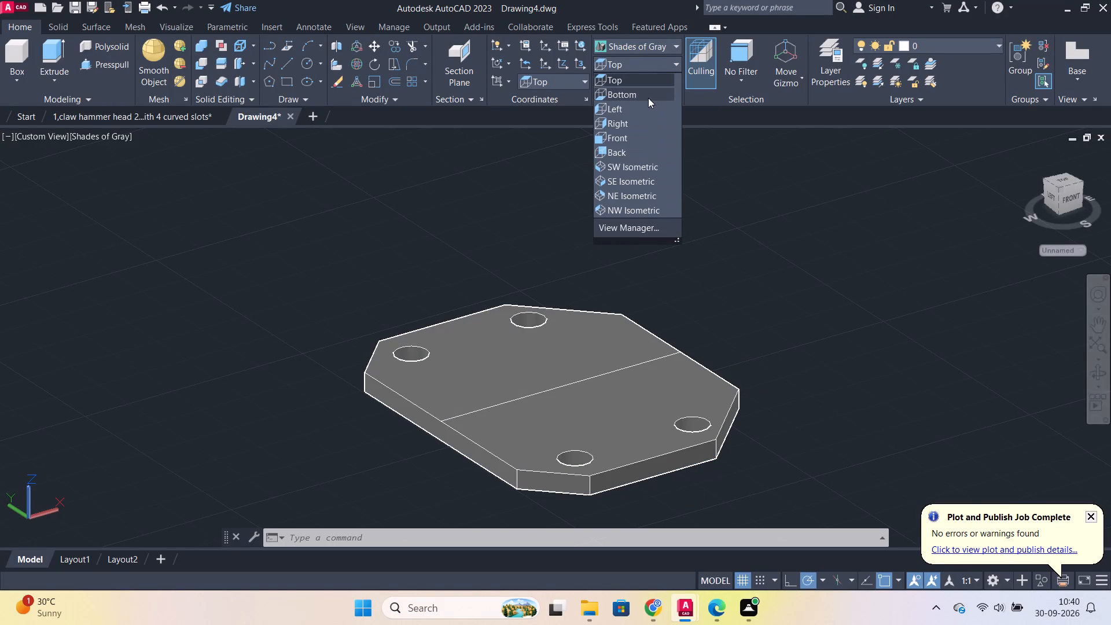
{"action": "left_click", "coordinate": [630, 138]}
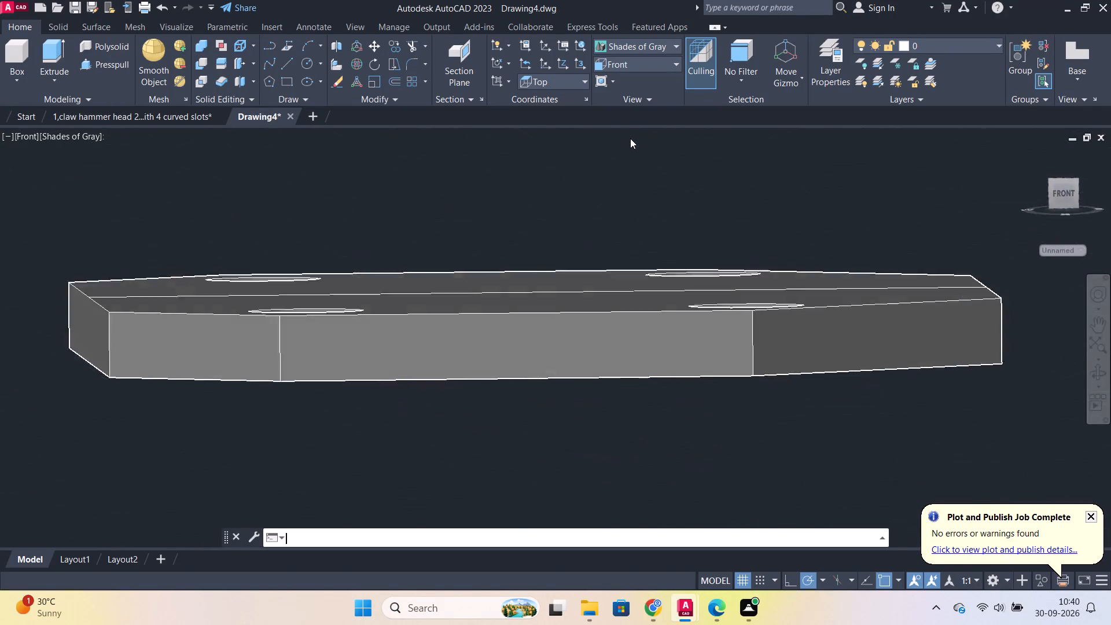
Draw a vertical line 32 units long in the empty space beside the plate.
{"action": "scroll", "coordinate": [659, 243], "scroll_direction": "down", "scroll_amount": 1}
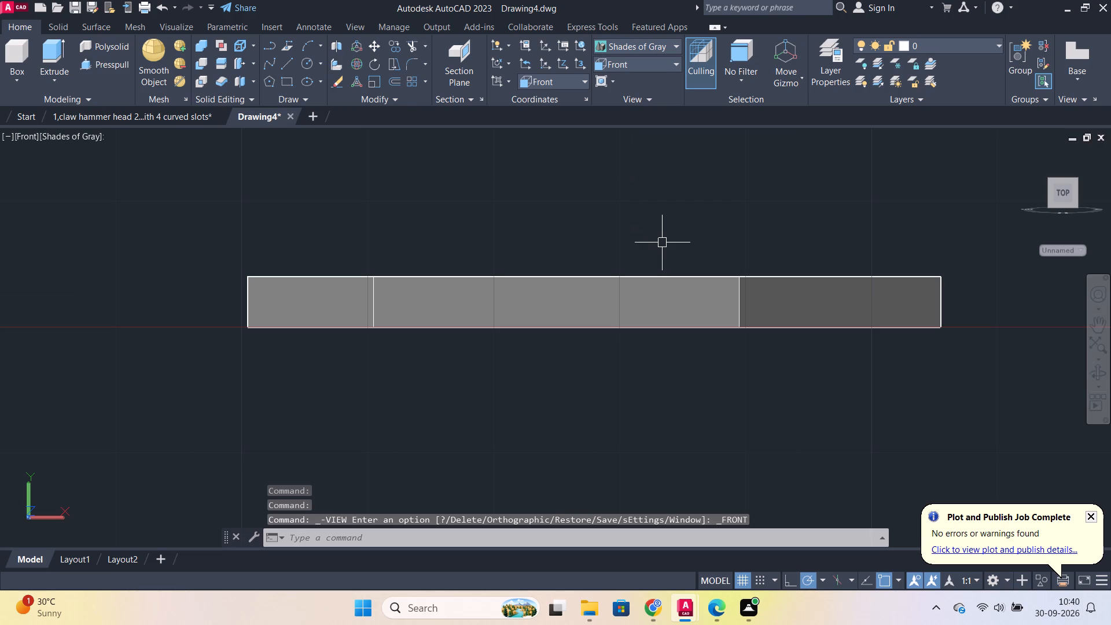
{"action": "middle_click_drag", "start_coordinate": [663, 242], "coordinate": [457, 274]}
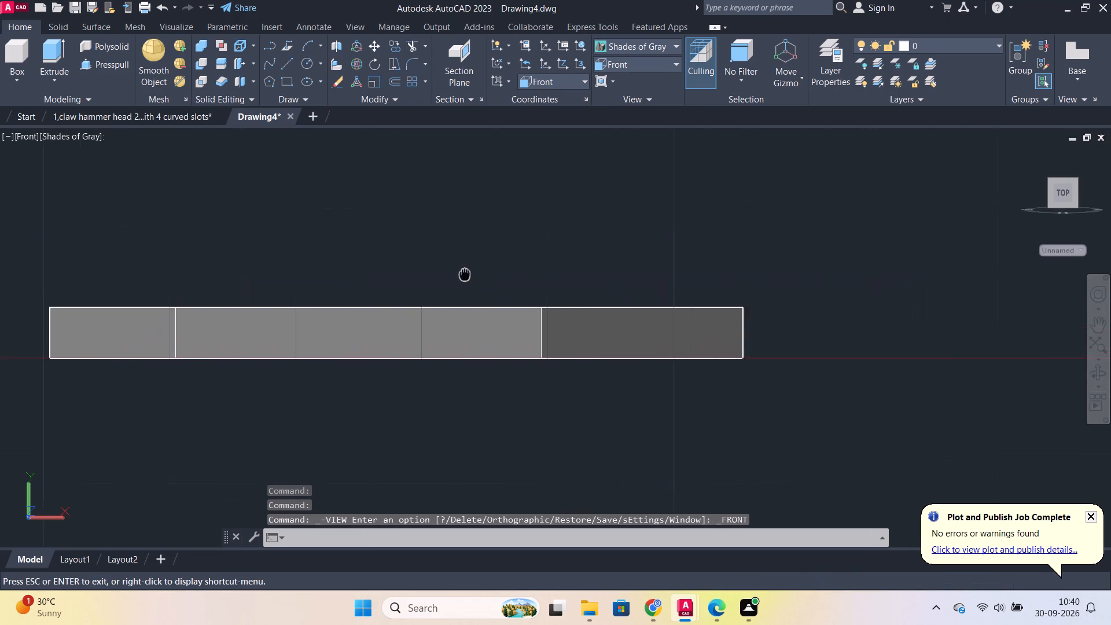
{"action": "middle_click_drag", "start_coordinate": [457, 274], "coordinate": [341, 274]}
{"action": "scroll", "coordinate": [543, 269], "scroll_direction": "down", "scroll_amount": 1}
{"action": "middle_click_drag", "start_coordinate": [551, 259], "coordinate": [267, 251]}
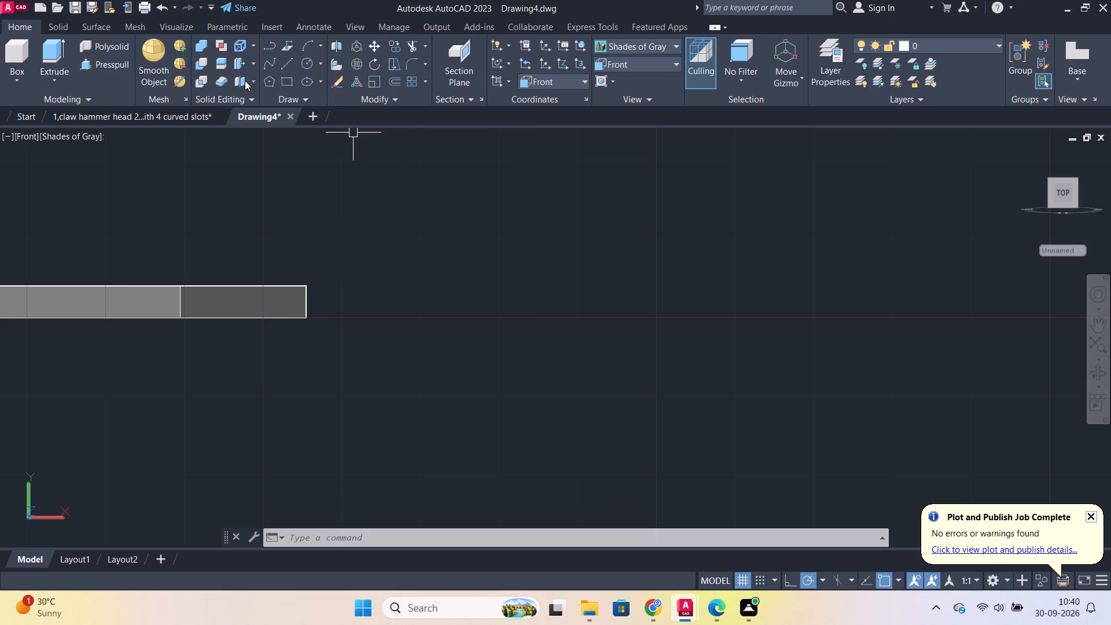
{"action": "left_click", "coordinate": [284, 67]}
{"action": "left_click", "coordinate": [534, 258]}
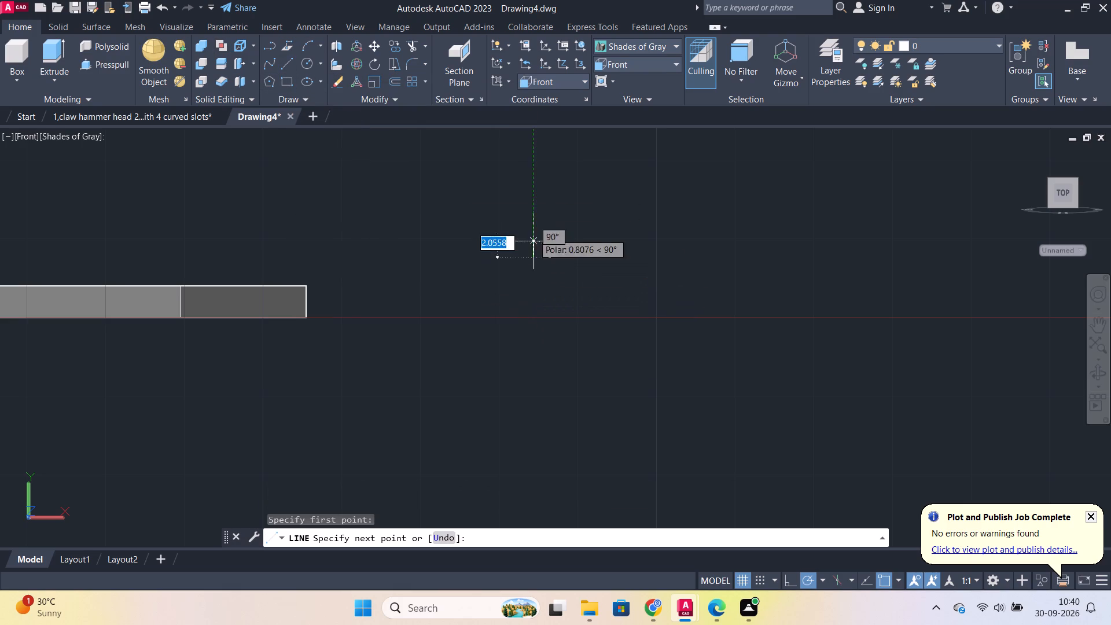
{"action": "middle_click_drag", "start_coordinate": [531, 219], "coordinate": [508, 333]}
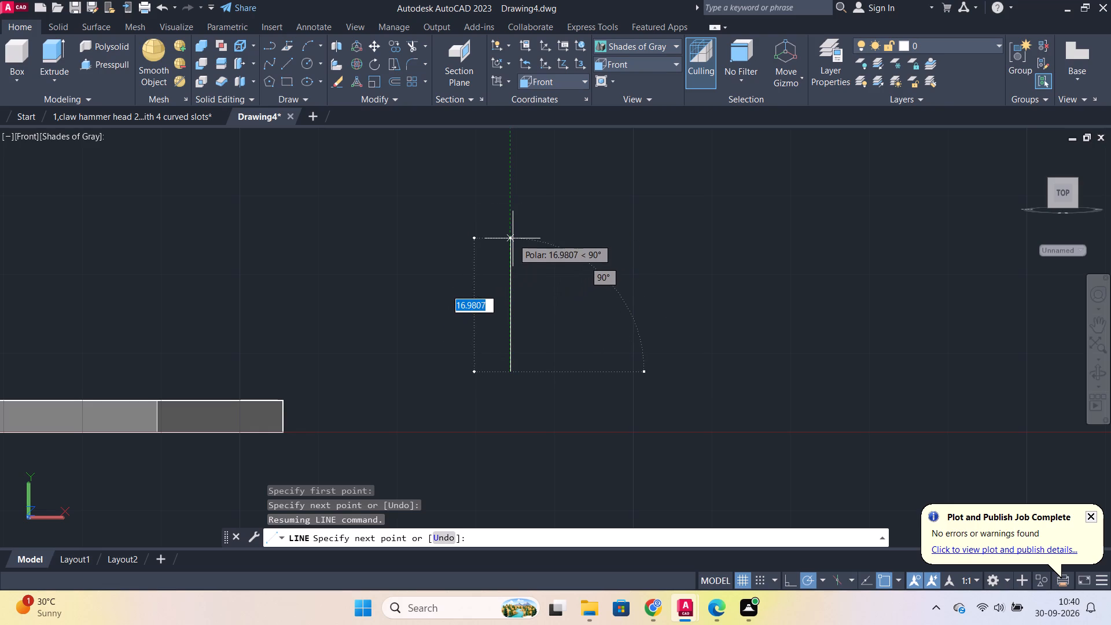
{"action": "type", "text": "32"}
{"action": "key", "text": "Return"}
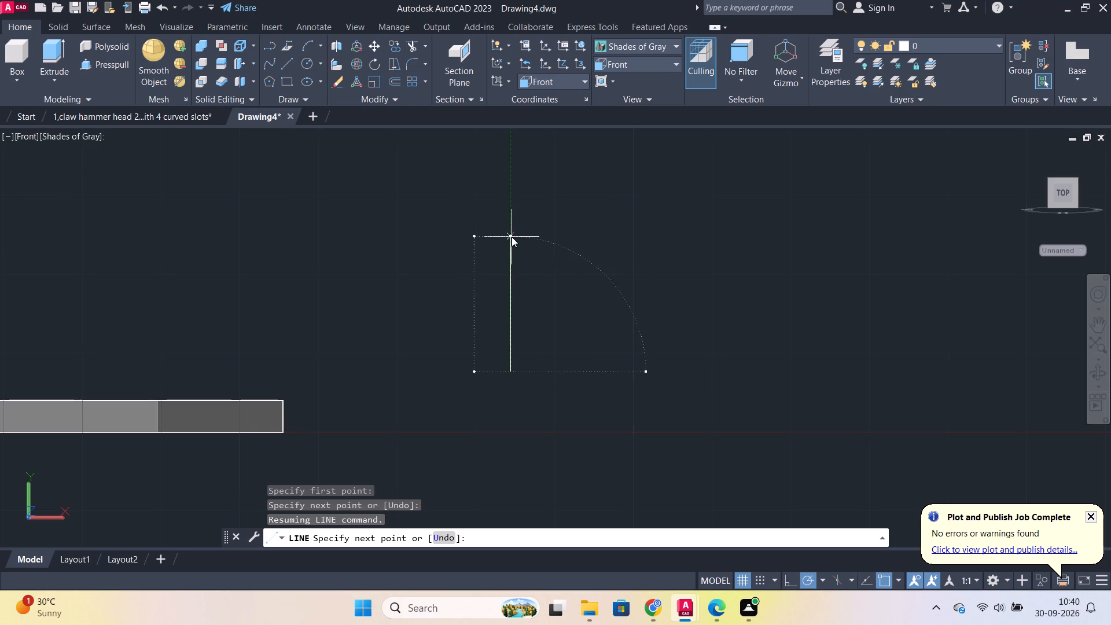
{"action": "scroll", "coordinate": [510, 237], "scroll_direction": "down", "scroll_amount": 2}
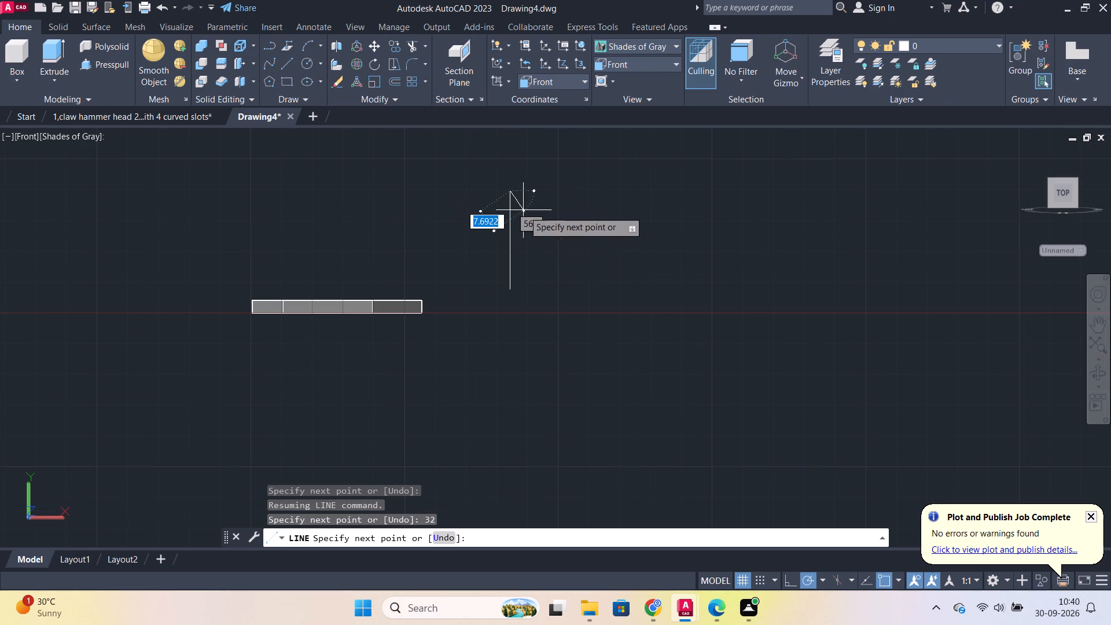
{"action": "middle_click_drag", "start_coordinate": [524, 211], "coordinate": [522, 248]}
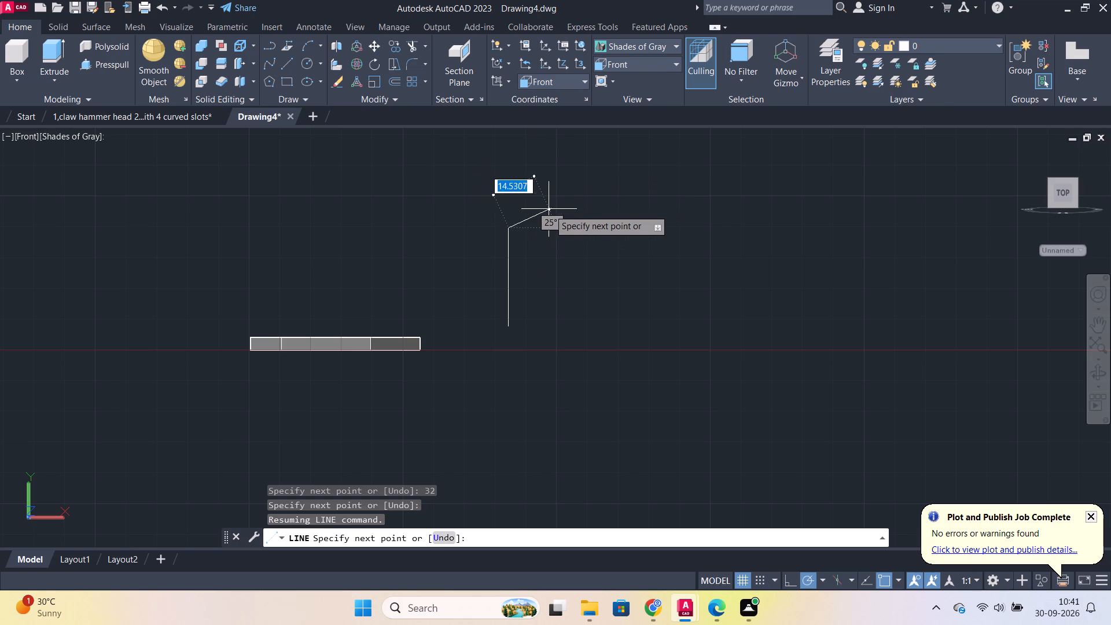
{"action": "key", "text": "Escape"}
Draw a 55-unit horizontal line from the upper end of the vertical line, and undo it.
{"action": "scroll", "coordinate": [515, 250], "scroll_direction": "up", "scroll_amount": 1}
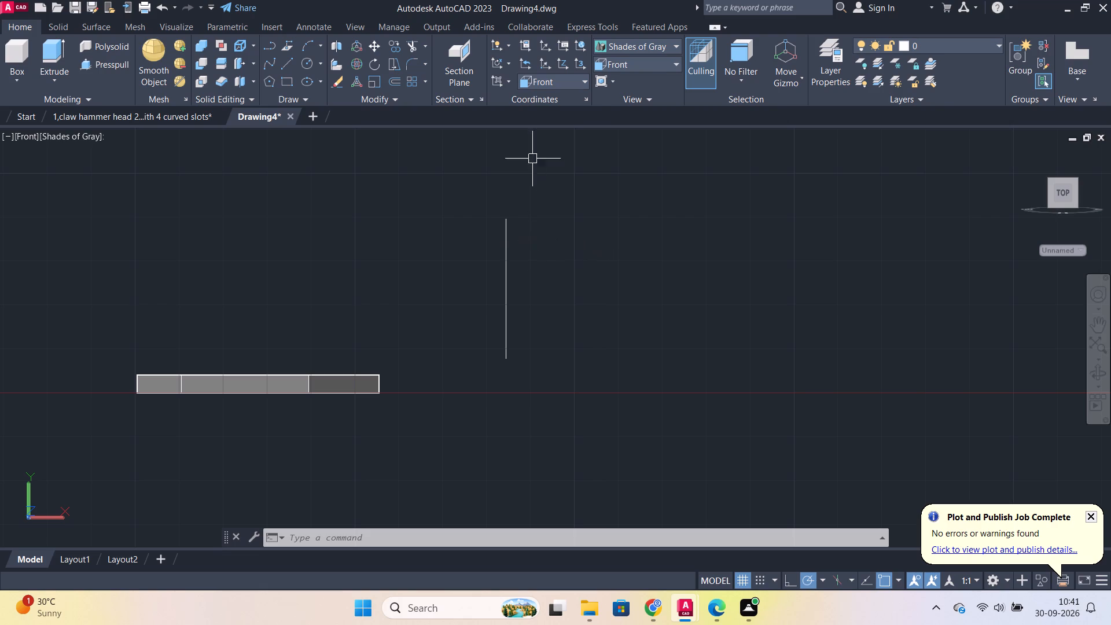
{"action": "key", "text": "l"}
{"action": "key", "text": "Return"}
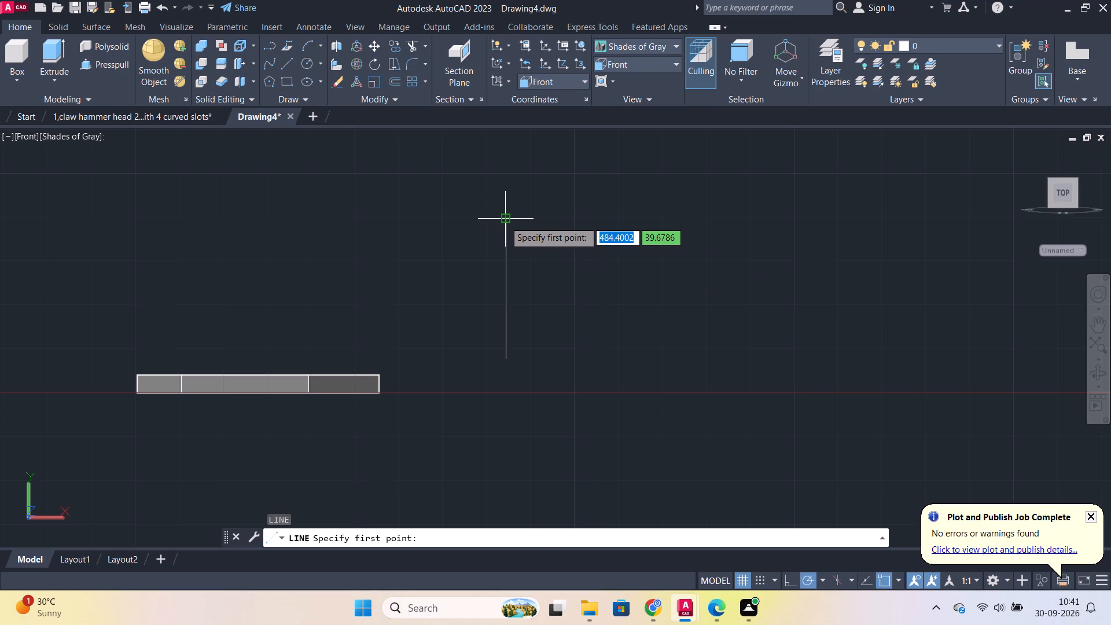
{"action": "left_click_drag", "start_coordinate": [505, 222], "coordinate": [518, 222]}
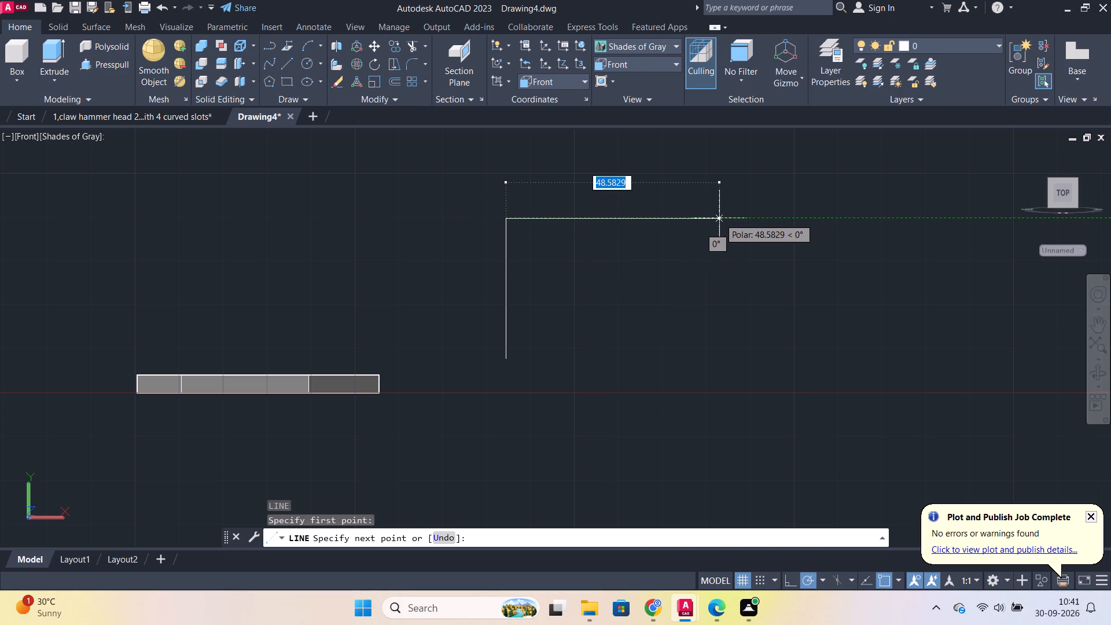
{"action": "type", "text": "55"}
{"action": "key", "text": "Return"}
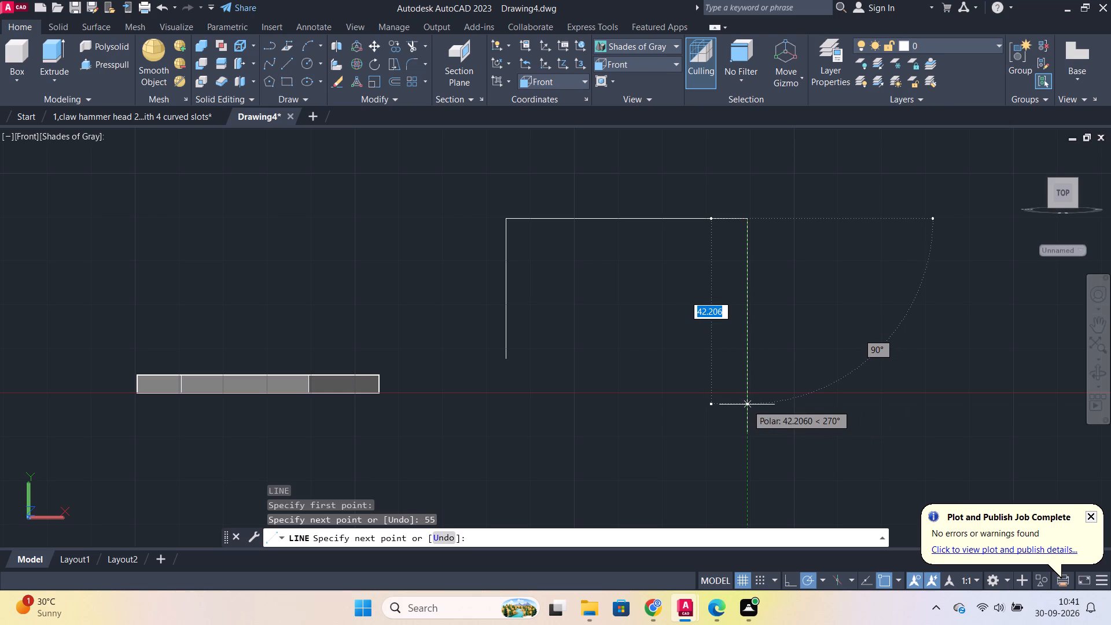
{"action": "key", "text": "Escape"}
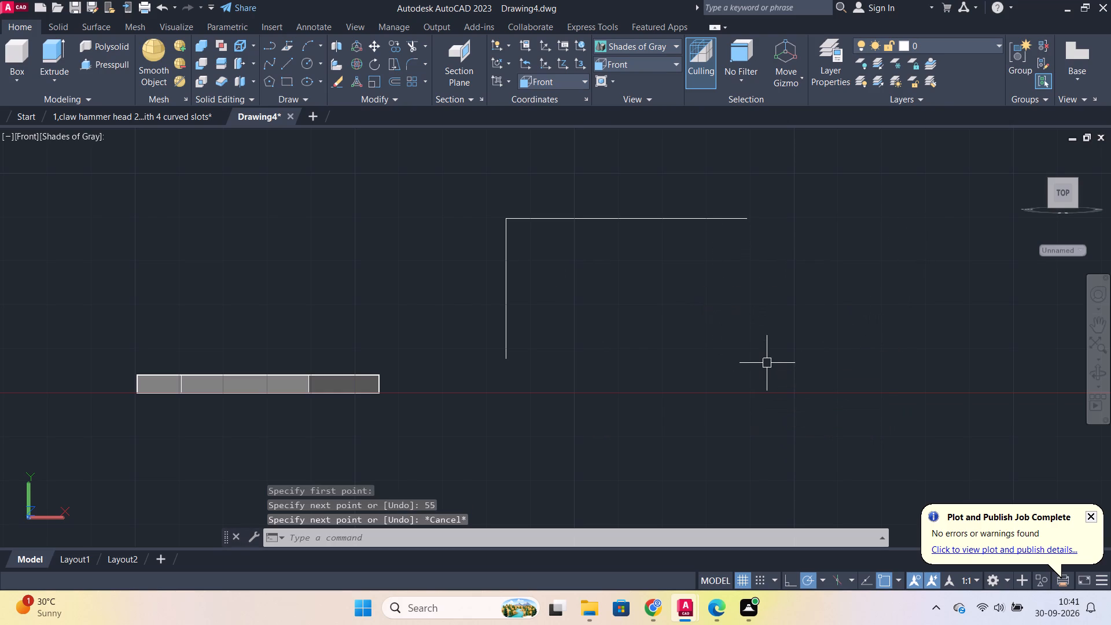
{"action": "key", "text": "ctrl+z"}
From the vertical line's lower end, draw lines 55 units horizontally and 37.5 units up, plus one back past the first line.
{"action": "key", "text": "l"}
{"action": "key", "text": "Return"}
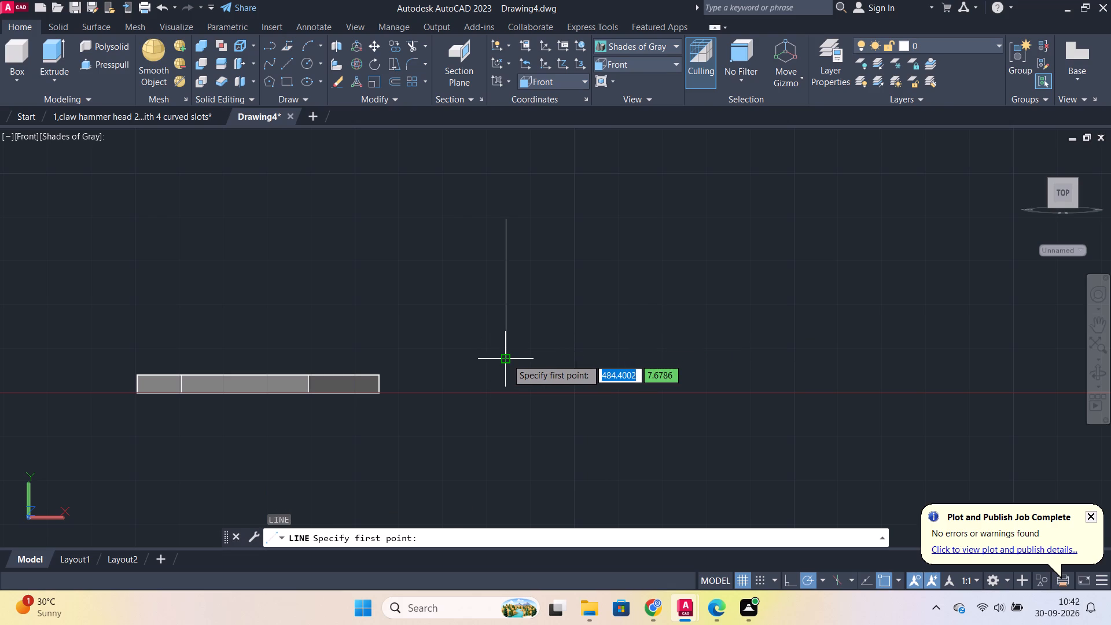
{"action": "left_click", "coordinate": [507, 359]}
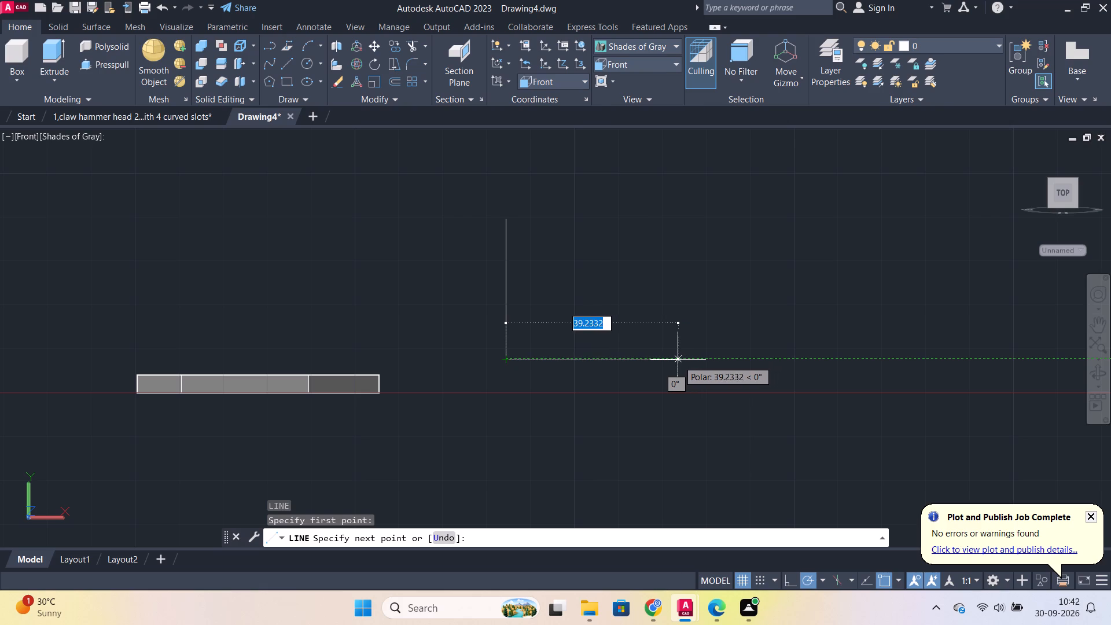
{"action": "type", "text": "55"}
{"action": "key", "text": "Return"}
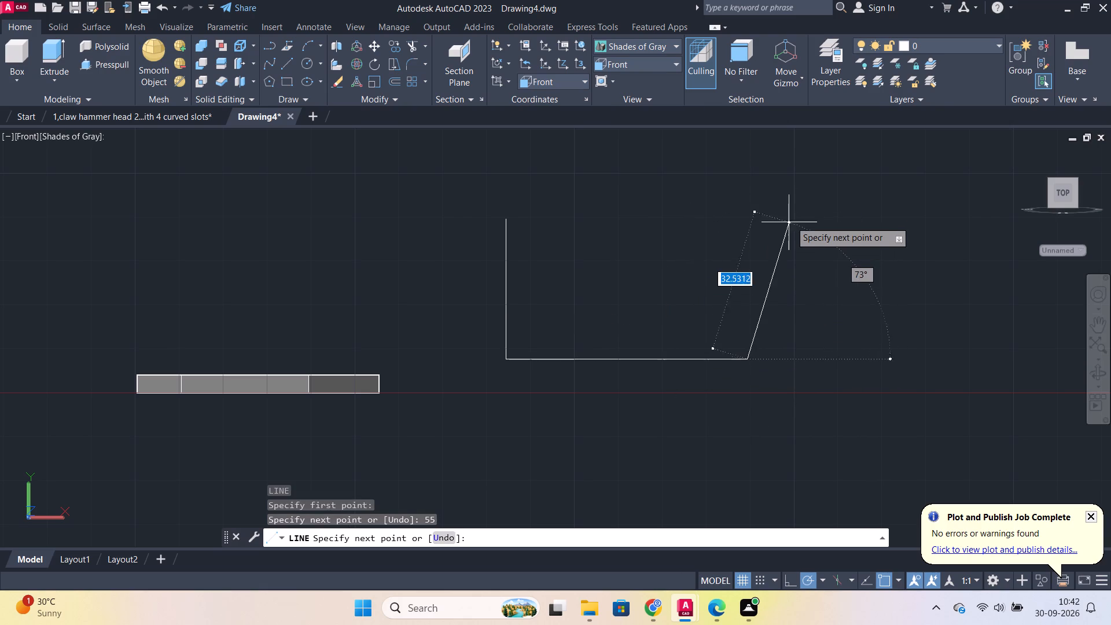
{"action": "scroll", "coordinate": [695, 218], "scroll_direction": "down", "scroll_amount": 1}
{"action": "middle_click_drag", "start_coordinate": [722, 218], "coordinate": [549, 222]}
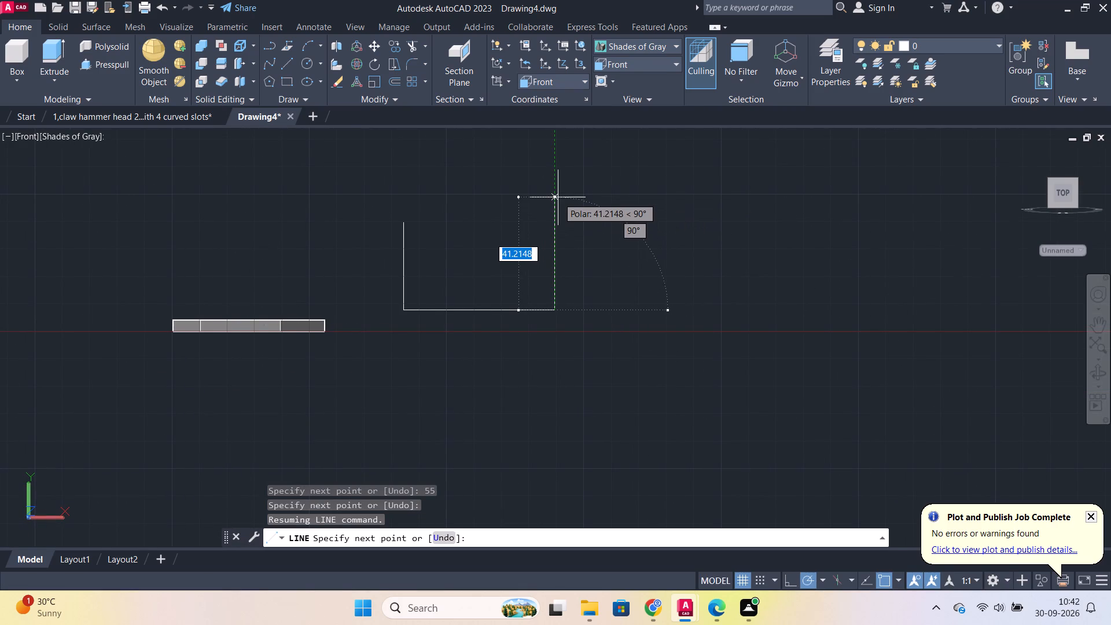
{"action": "type", "text": "37.5"}
{"action": "key", "text": "Return"}
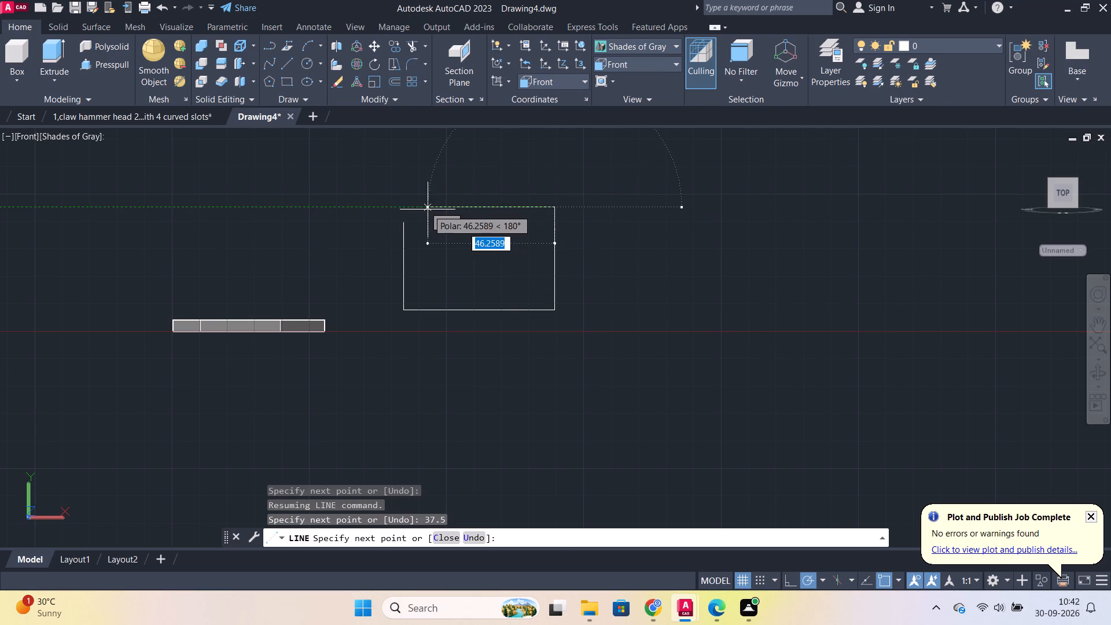
{"action": "left_click", "coordinate": [352, 207]}
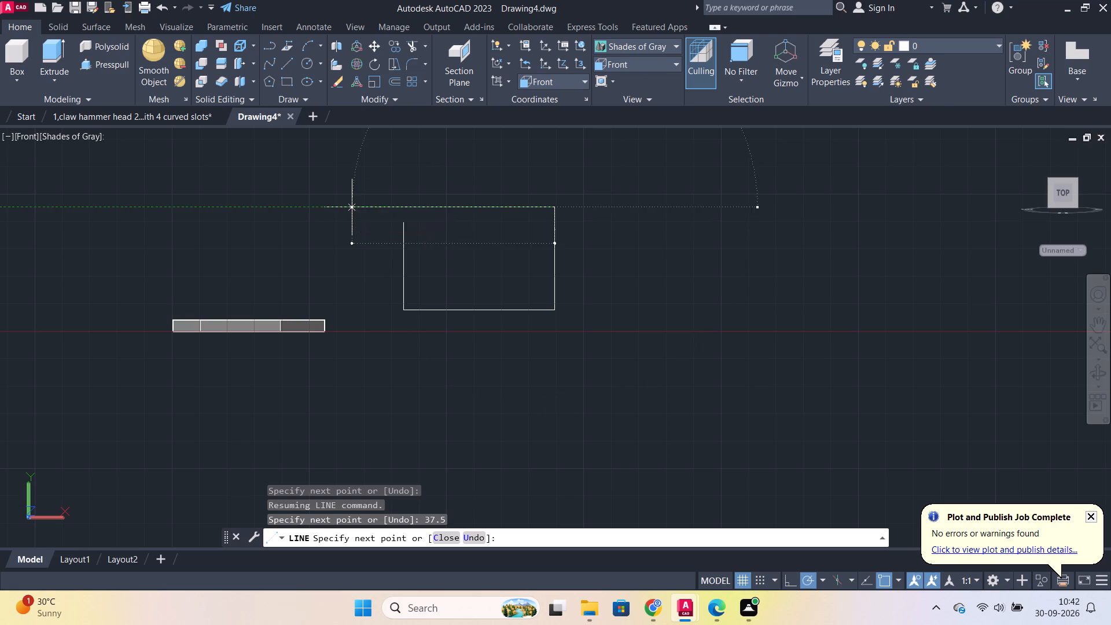
{"action": "key", "text": "Escape"}
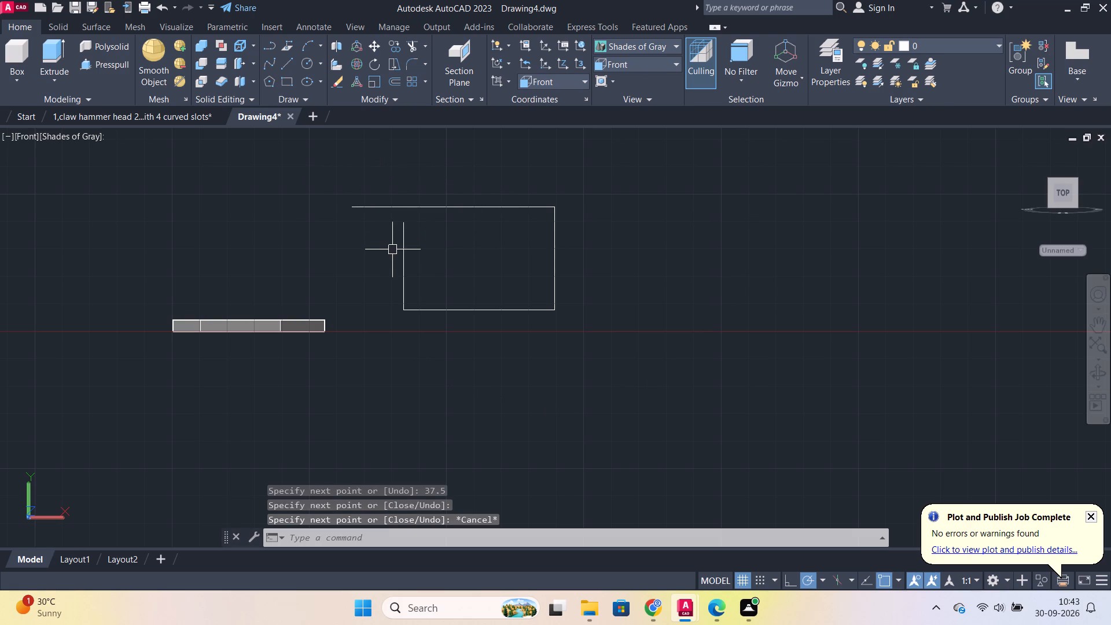
Offset the 32-unit vertical line by 39.5 units toward the 37.5-unit side.
{"action": "left_click", "coordinate": [402, 245]}
{"action": "key", "text": "o"}
{"action": "key", "text": "Return"}
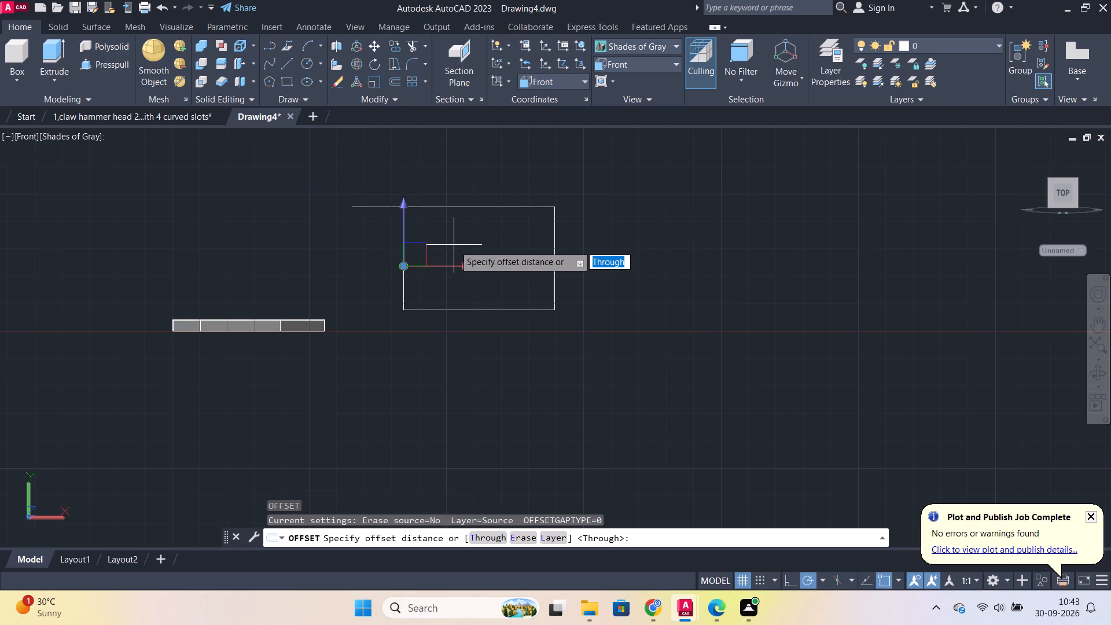
{"action": "key", "text": "Return"}
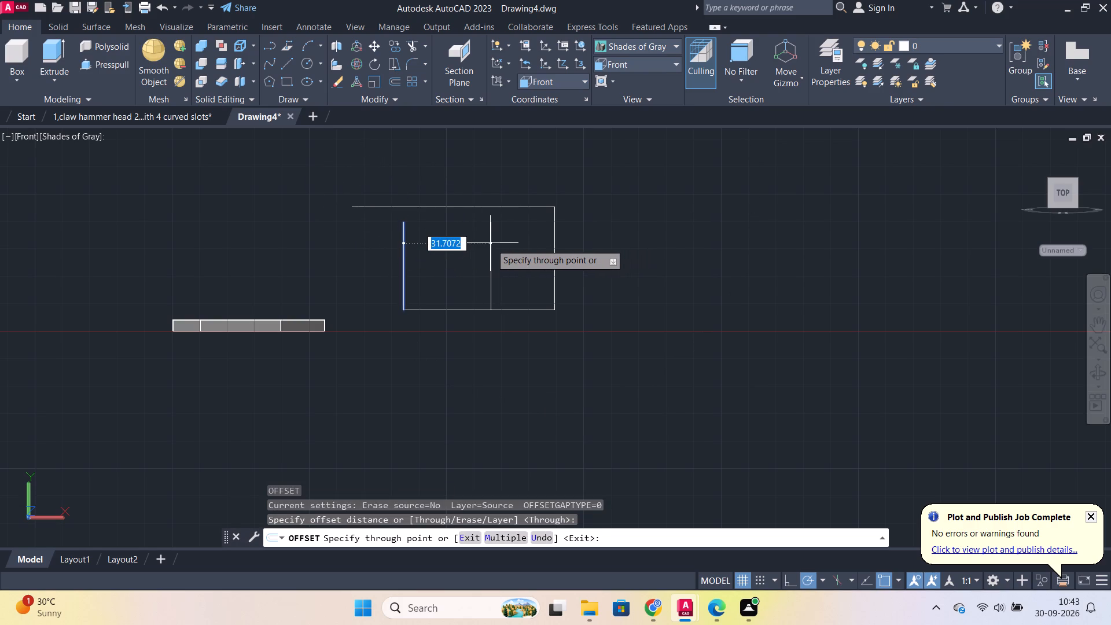
{"action": "type", "text": "39.5"}
{"action": "key", "text": "Return"}
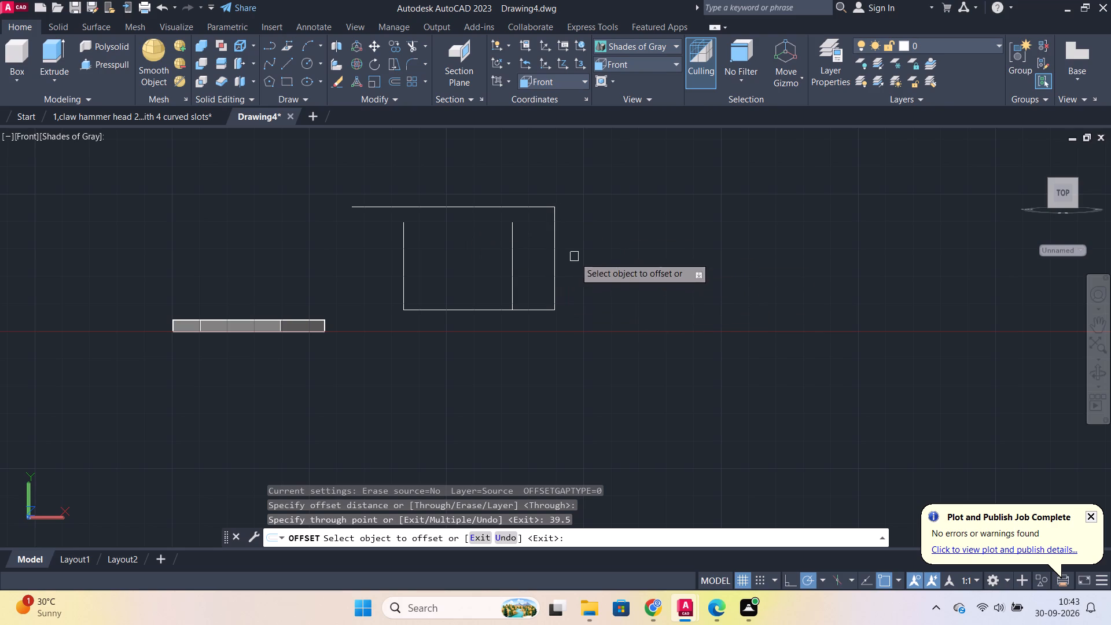
{"action": "key", "text": "Escape"}
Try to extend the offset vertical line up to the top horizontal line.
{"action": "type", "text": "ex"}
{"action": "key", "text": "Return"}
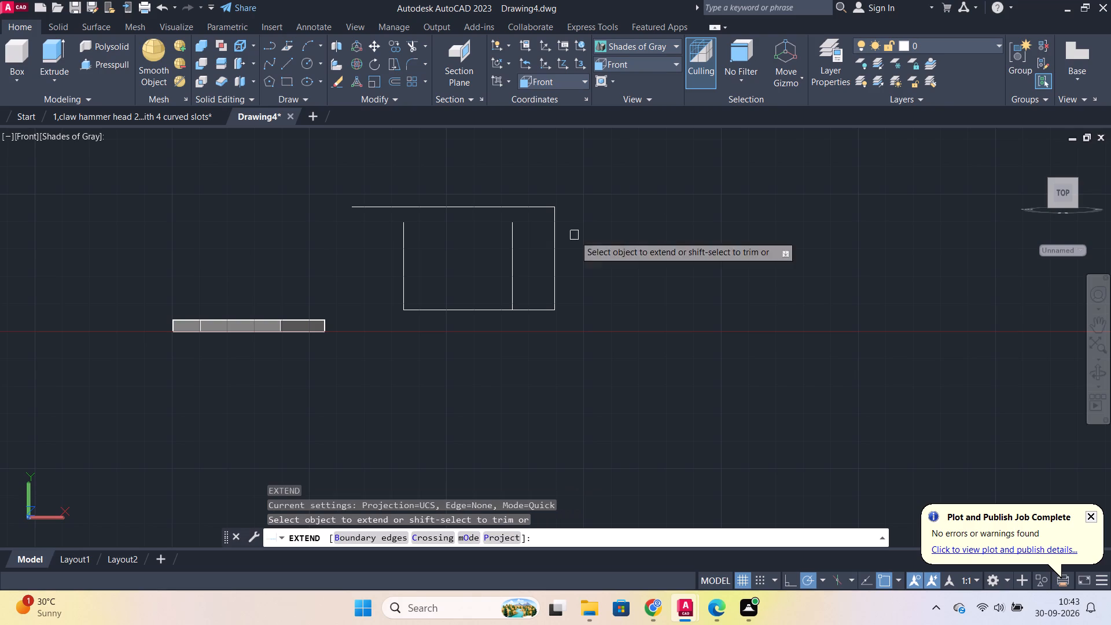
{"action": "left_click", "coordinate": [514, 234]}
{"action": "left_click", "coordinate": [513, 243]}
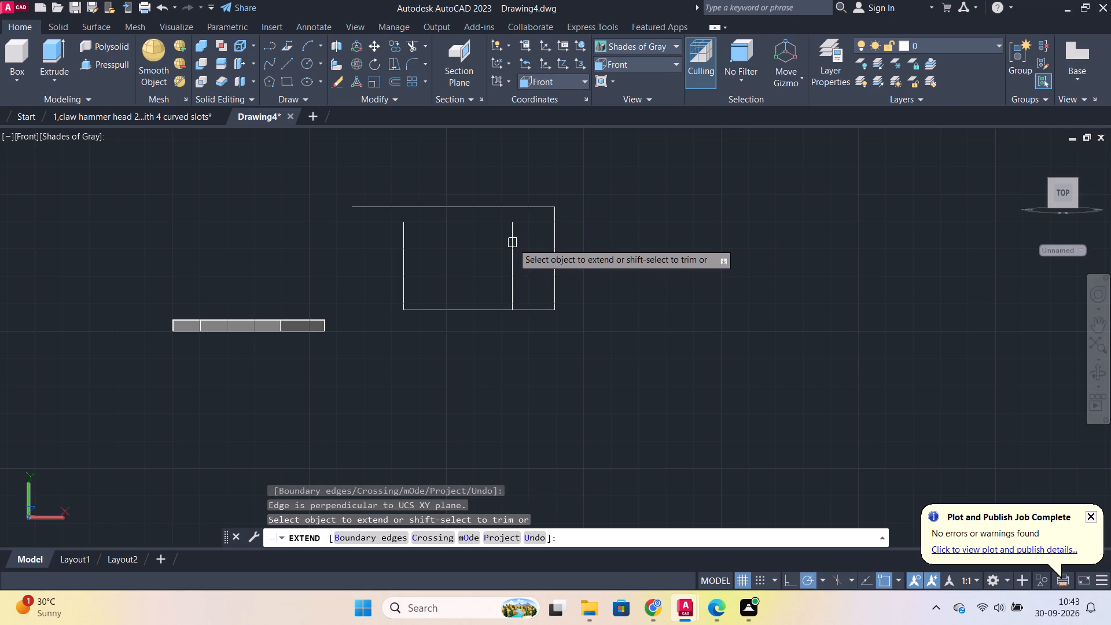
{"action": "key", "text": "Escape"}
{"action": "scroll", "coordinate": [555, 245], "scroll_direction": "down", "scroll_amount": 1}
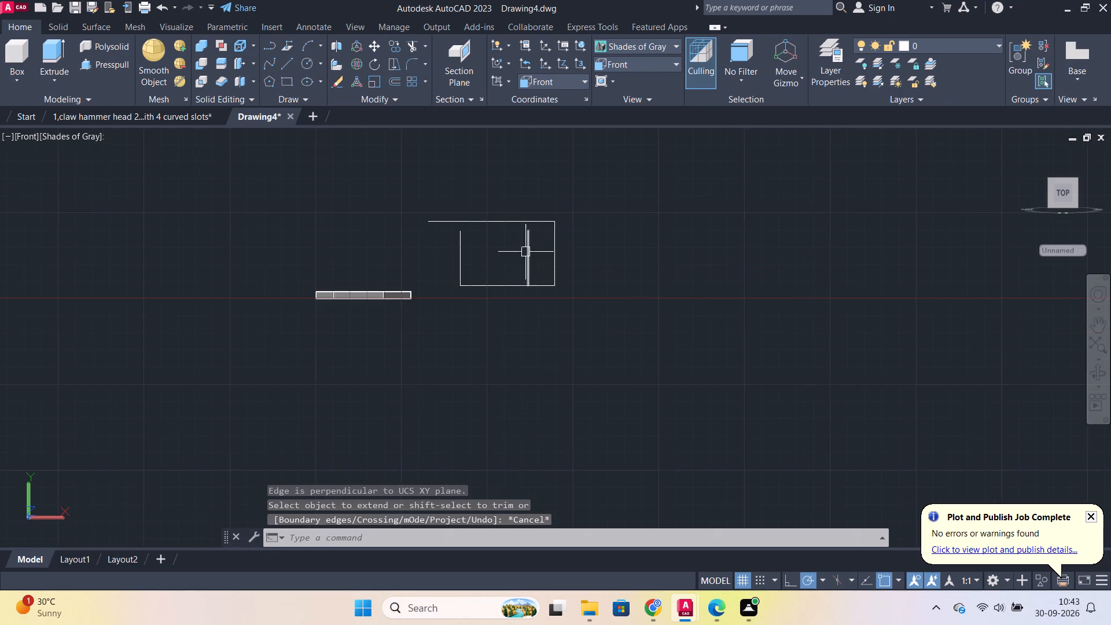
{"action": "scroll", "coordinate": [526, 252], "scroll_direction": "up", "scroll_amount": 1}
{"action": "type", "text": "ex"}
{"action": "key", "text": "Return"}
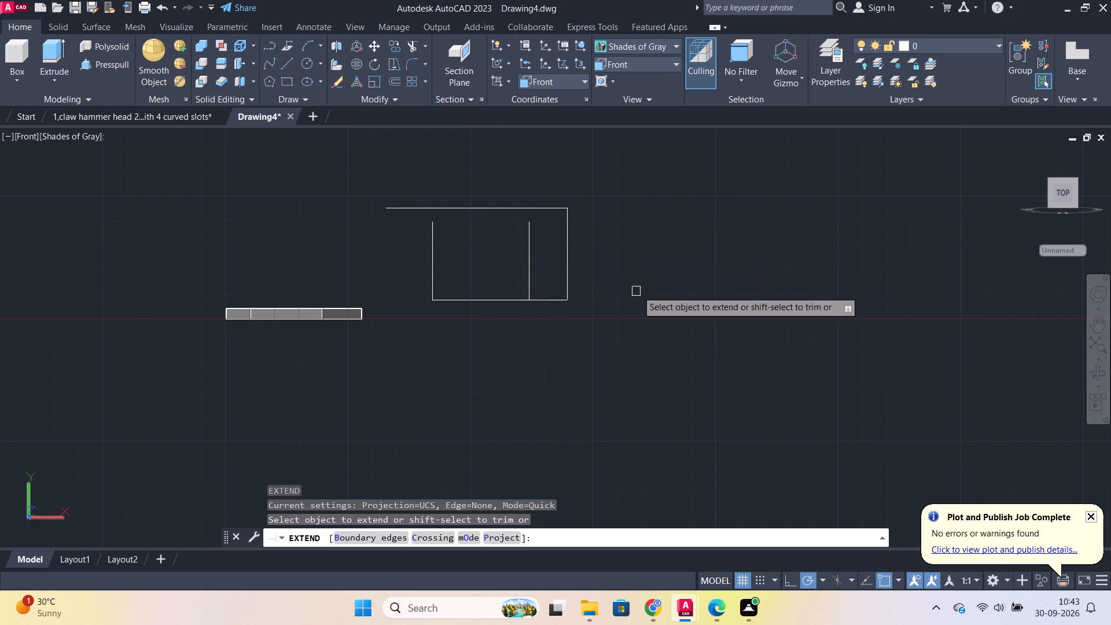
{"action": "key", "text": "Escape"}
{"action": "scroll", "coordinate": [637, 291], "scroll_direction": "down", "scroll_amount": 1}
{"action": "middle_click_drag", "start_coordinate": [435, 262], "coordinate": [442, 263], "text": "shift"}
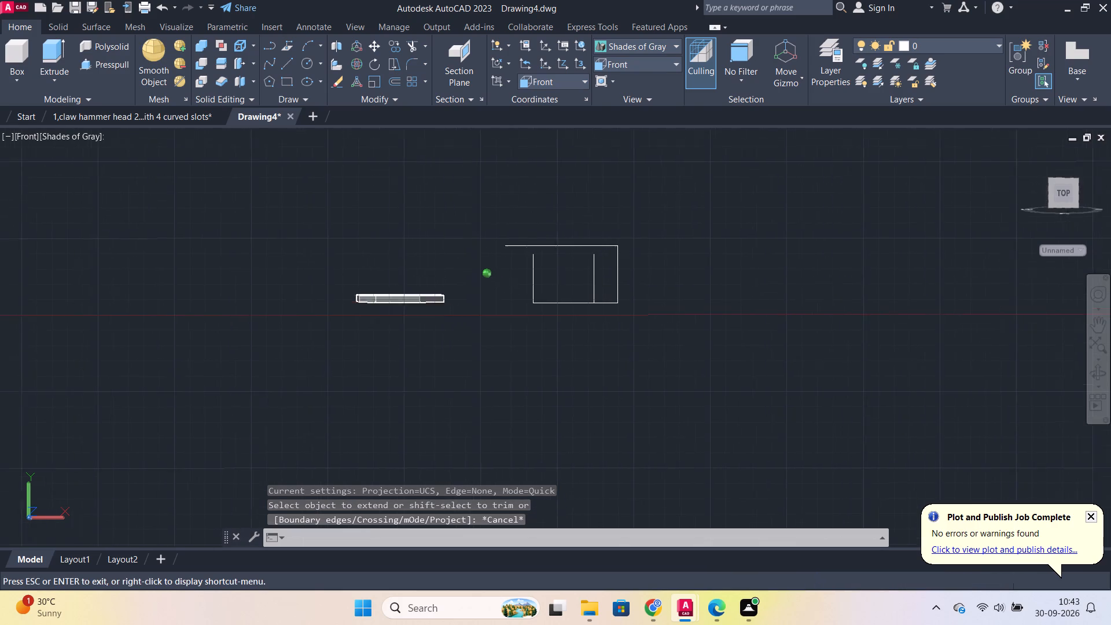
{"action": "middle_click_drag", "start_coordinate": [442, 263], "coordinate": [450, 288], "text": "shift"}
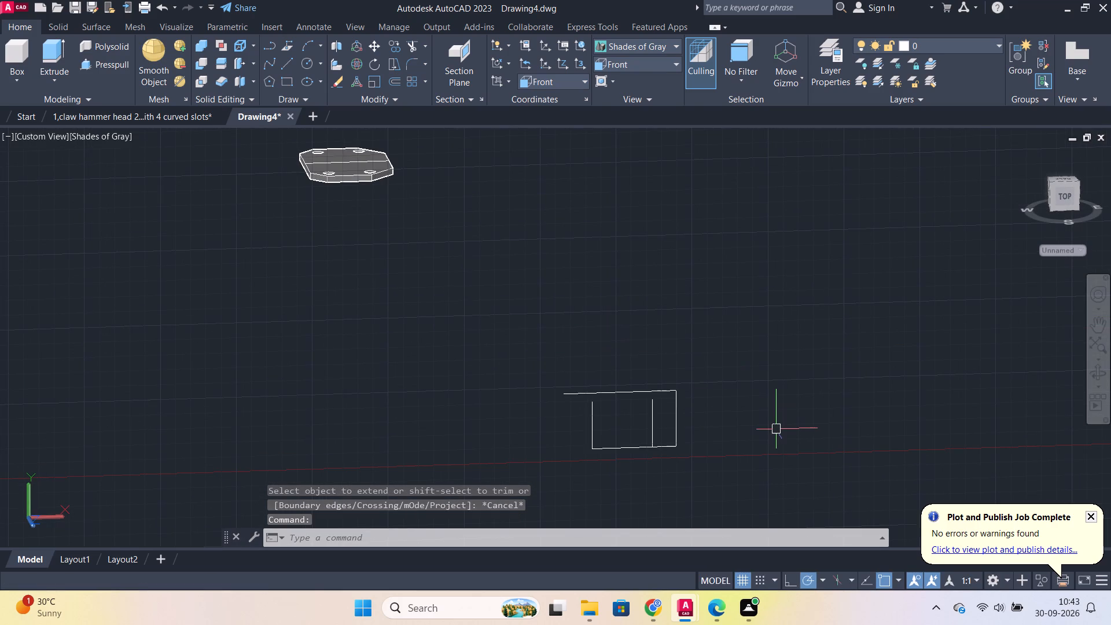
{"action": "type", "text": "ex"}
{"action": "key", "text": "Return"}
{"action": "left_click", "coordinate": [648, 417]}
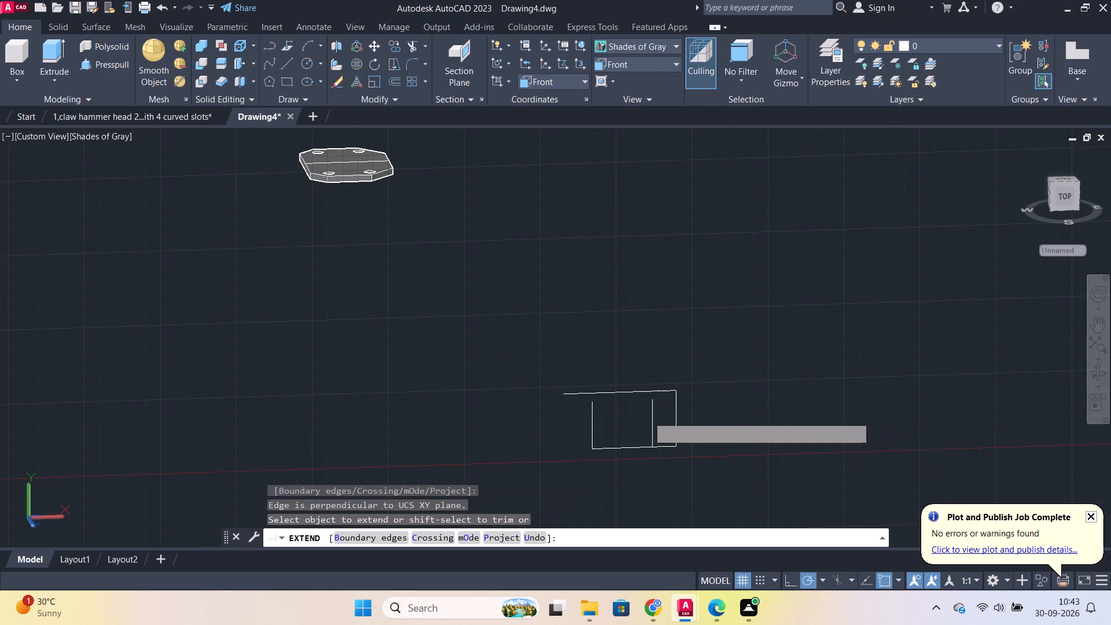
In the Front view, lengthen the offset vertical line upward by 5.5 units to meet the top horizontal line.
{"action": "left_click", "coordinate": [668, 60]}
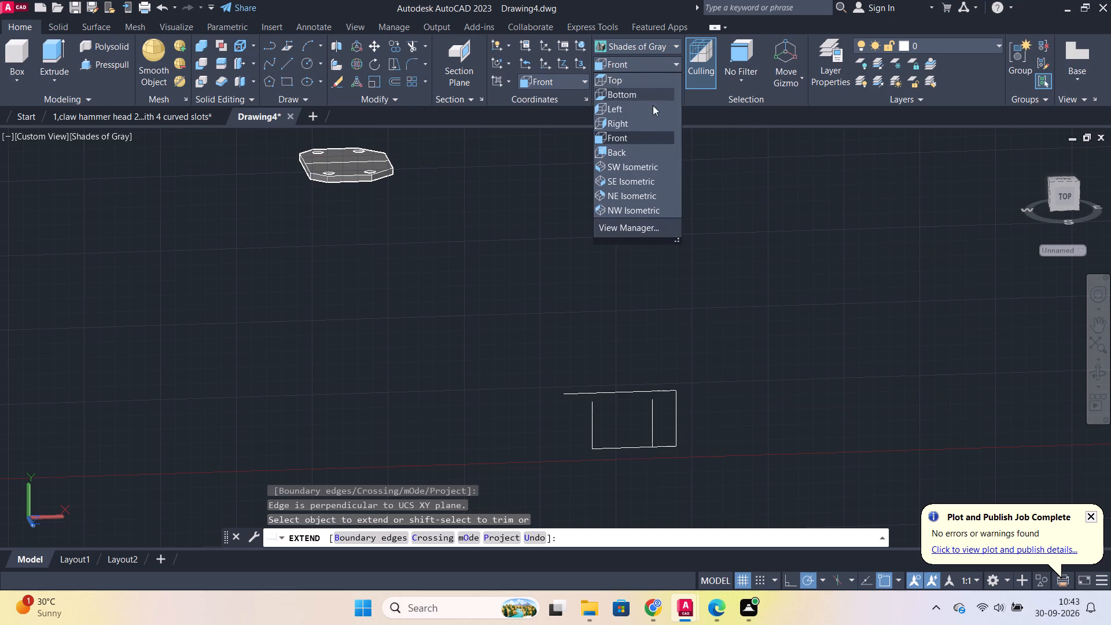
{"action": "left_click", "coordinate": [631, 139]}
{"action": "scroll", "coordinate": [805, 293], "scroll_direction": "down", "scroll_amount": 2}
{"action": "middle_click_drag", "start_coordinate": [805, 293], "coordinate": [597, 311]}
{"action": "left_click", "coordinate": [669, 339]}
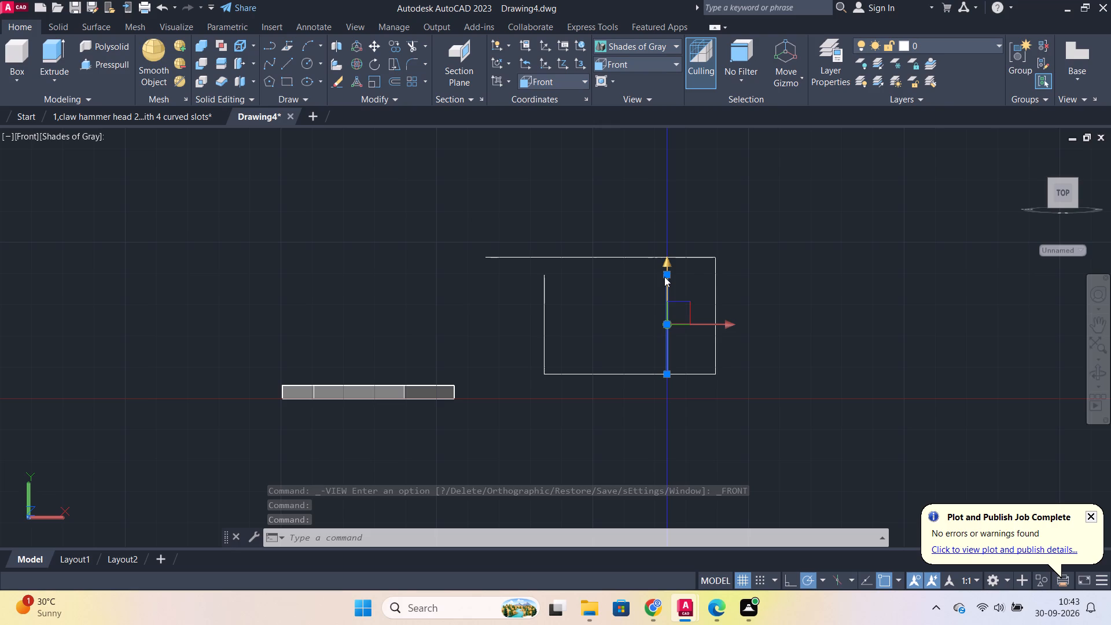
{"action": "left_click", "coordinate": [711, 317]}
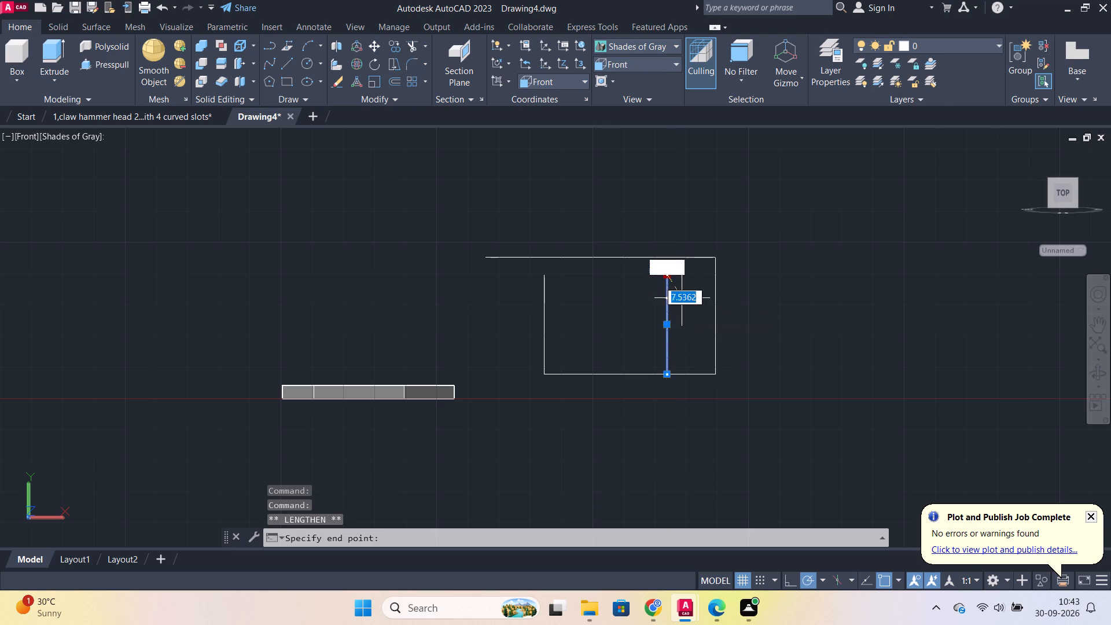
{"action": "scroll", "coordinate": [655, 271], "scroll_direction": "up", "scroll_amount": 2}
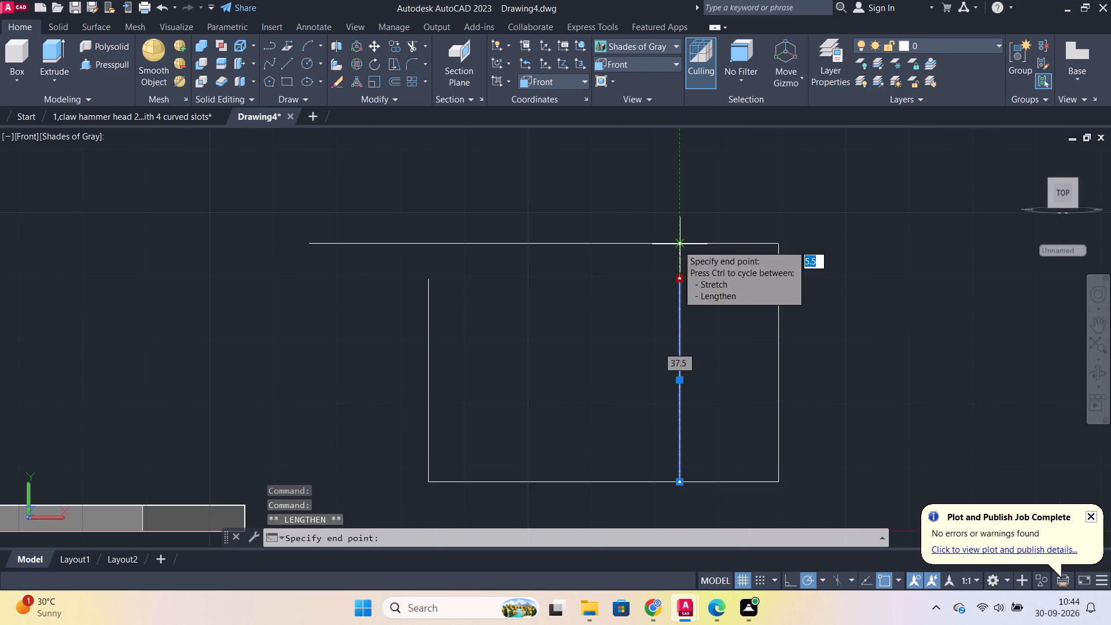
{"action": "left_click", "coordinate": [678, 245]}
{"action": "key", "text": "Escape"}
Draw a circle of diameter 19 centred where the offset vertical line meets the top horizontal line.
{"action": "key", "text": "c"}
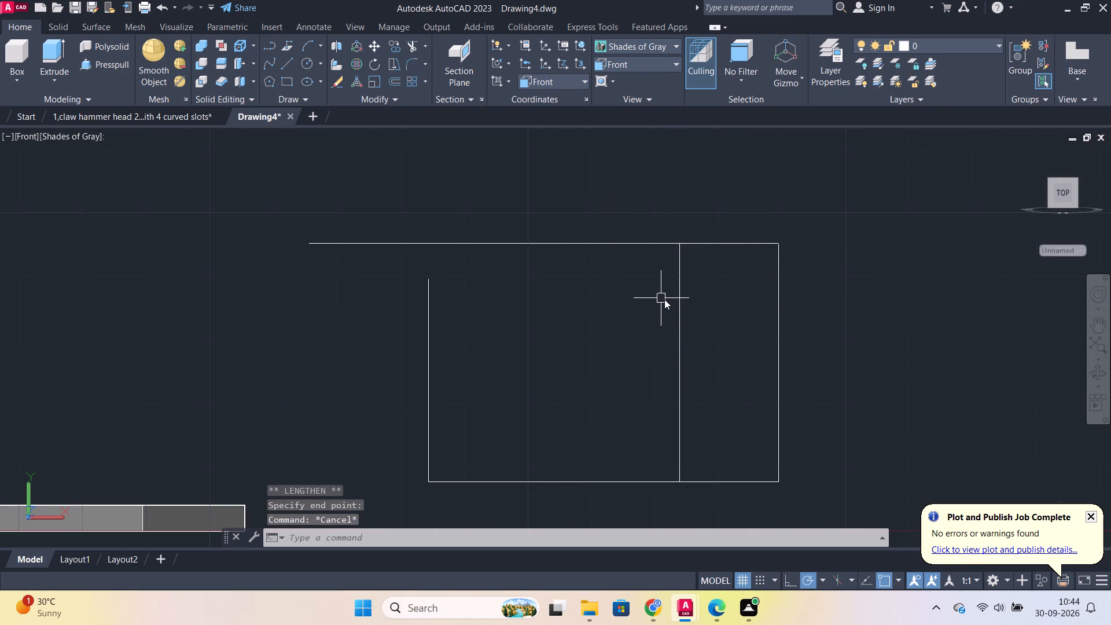
{"action": "key", "text": "Return"}
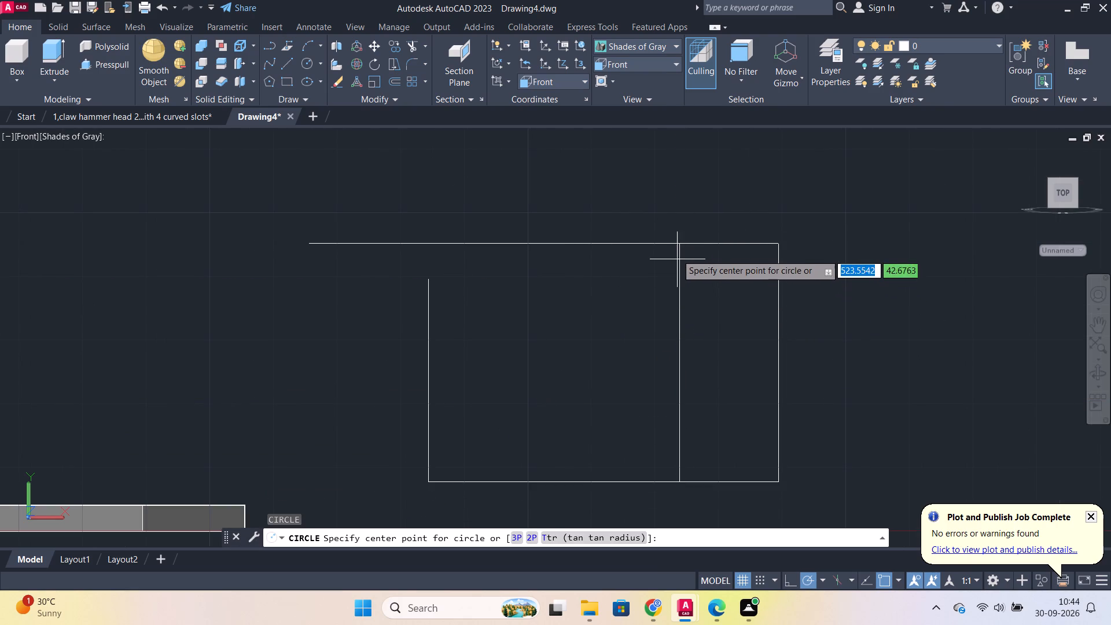
{"action": "left_click", "coordinate": [678, 245]}
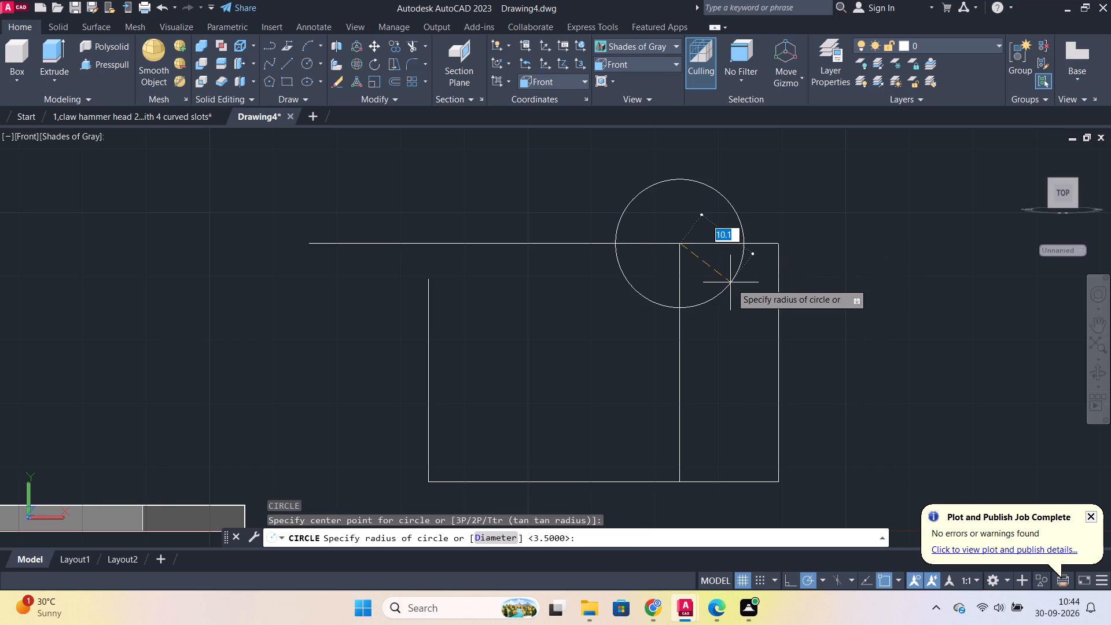
{"action": "key", "text": "d"}
{"action": "key", "text": "Return"}
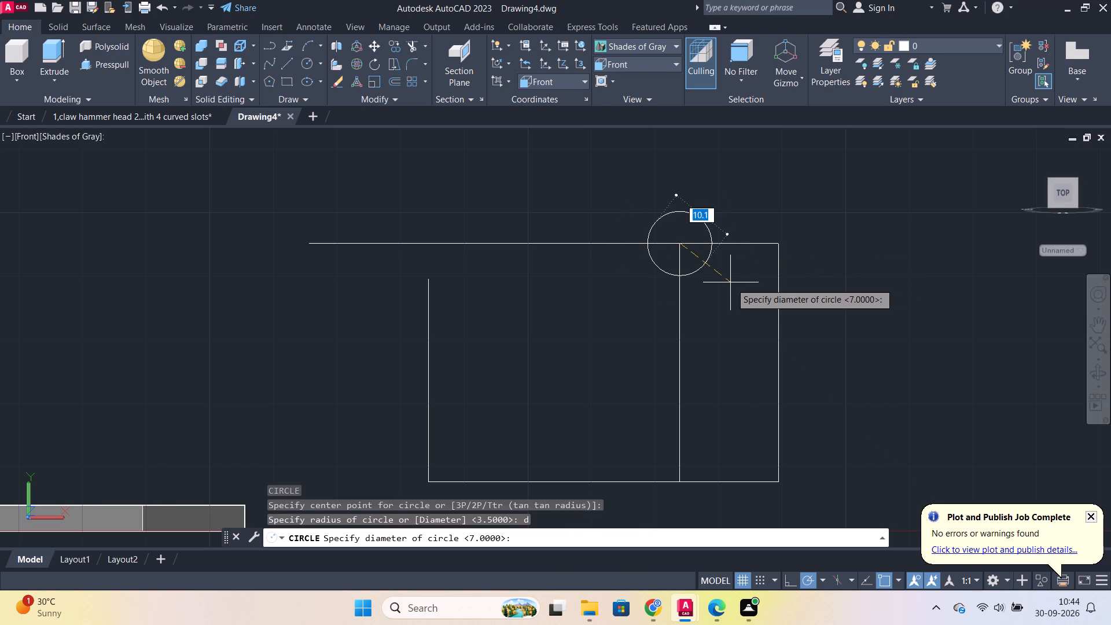
{"action": "type", "text": "19"}
{"action": "key", "text": "Return"}
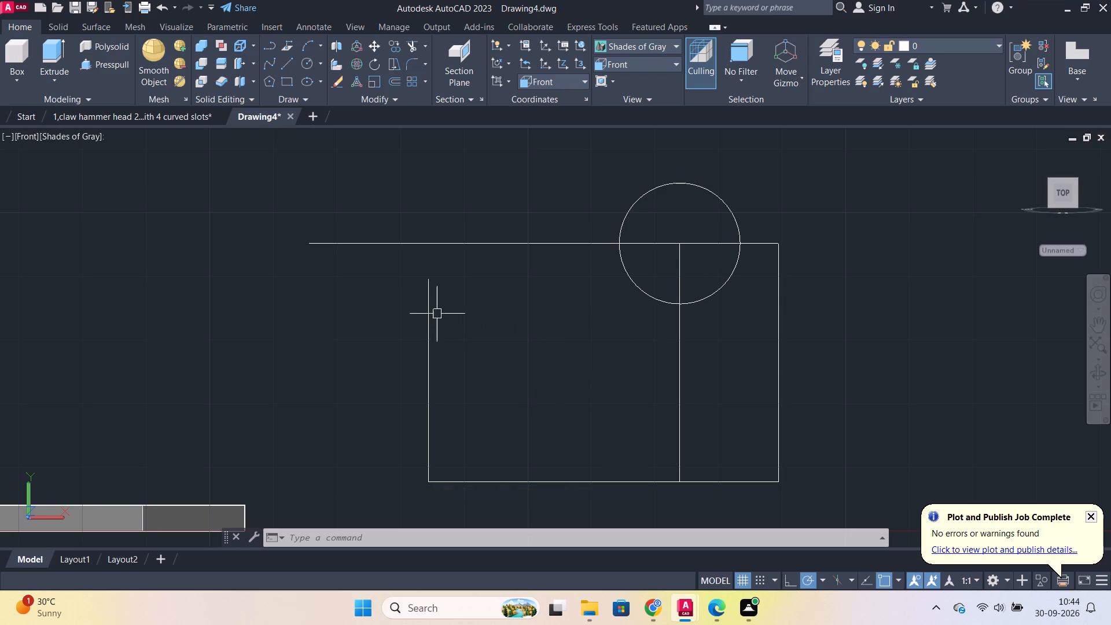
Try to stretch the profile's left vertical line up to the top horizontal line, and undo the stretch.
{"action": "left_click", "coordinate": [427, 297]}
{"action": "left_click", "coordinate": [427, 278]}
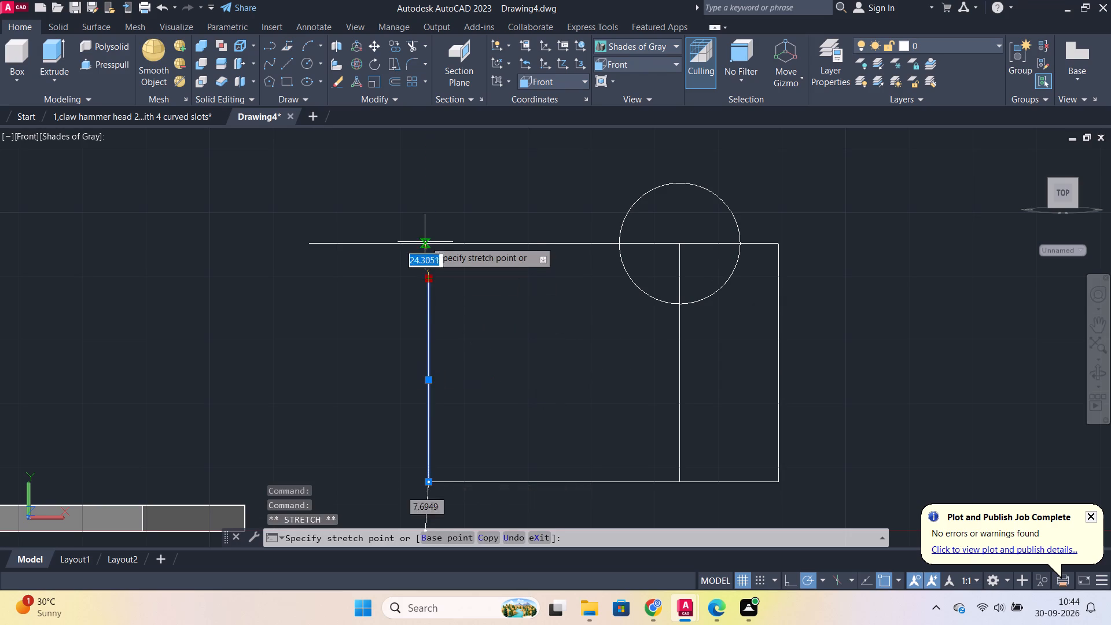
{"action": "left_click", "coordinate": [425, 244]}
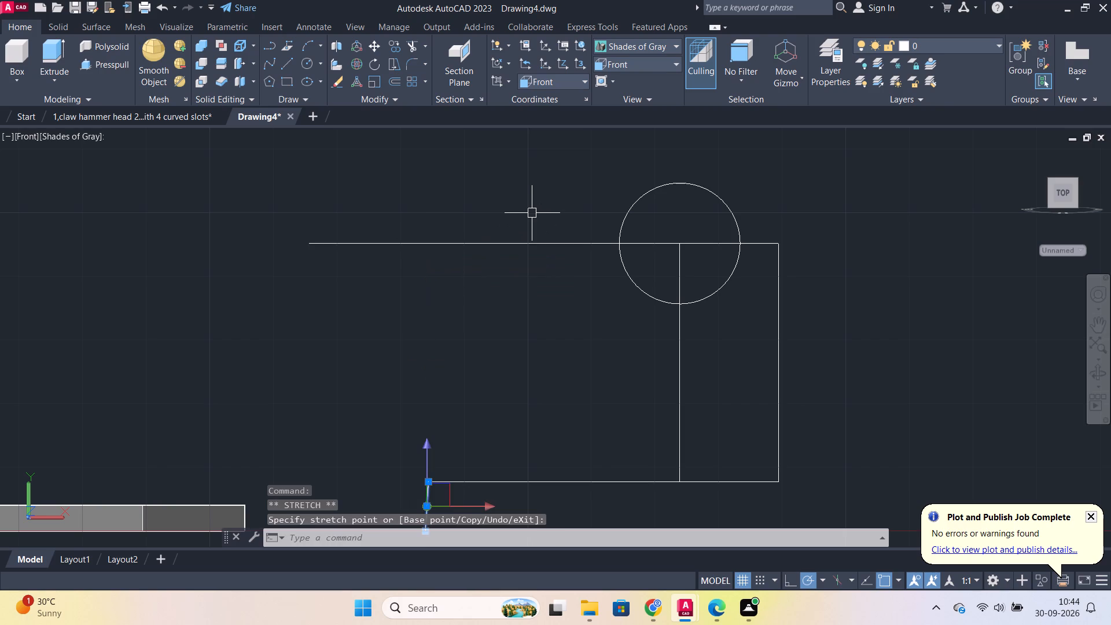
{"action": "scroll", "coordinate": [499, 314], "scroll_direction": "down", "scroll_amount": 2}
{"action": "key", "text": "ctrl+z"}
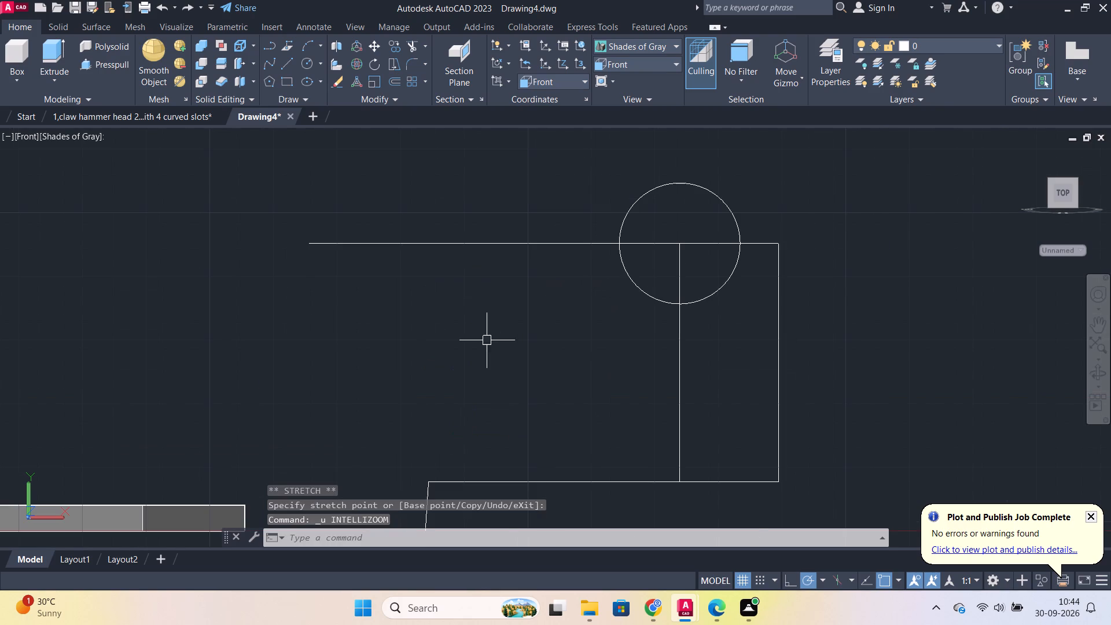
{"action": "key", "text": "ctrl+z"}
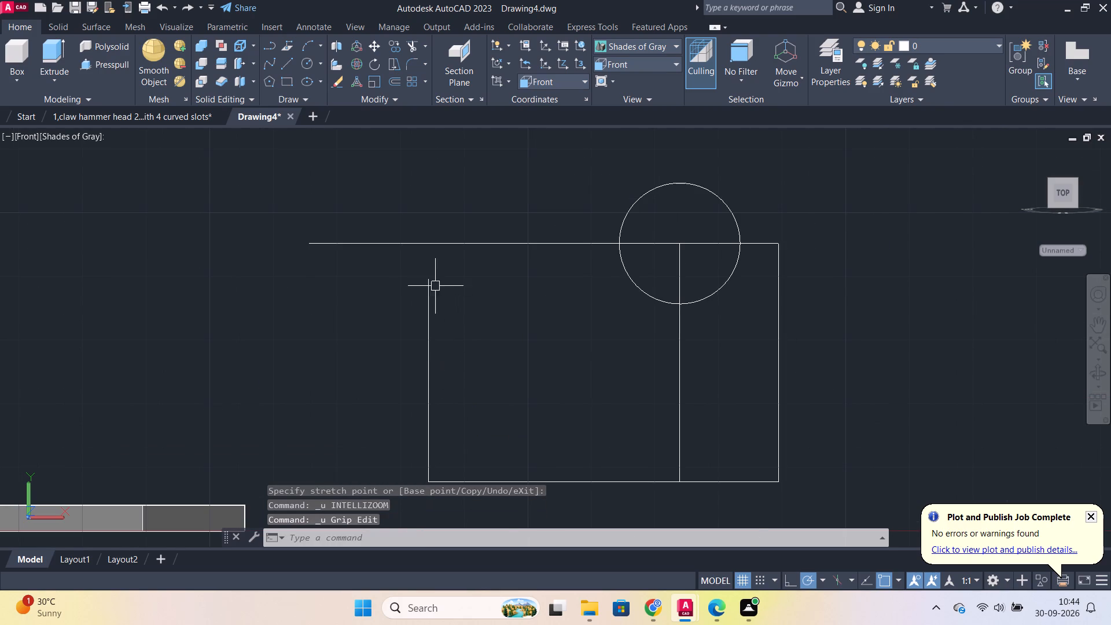
Stretch the upper end of the profile's left vertical line straight up to the top horizontal line.
{"action": "left_click", "coordinate": [428, 286]}
{"action": "left_click", "coordinate": [428, 279]}
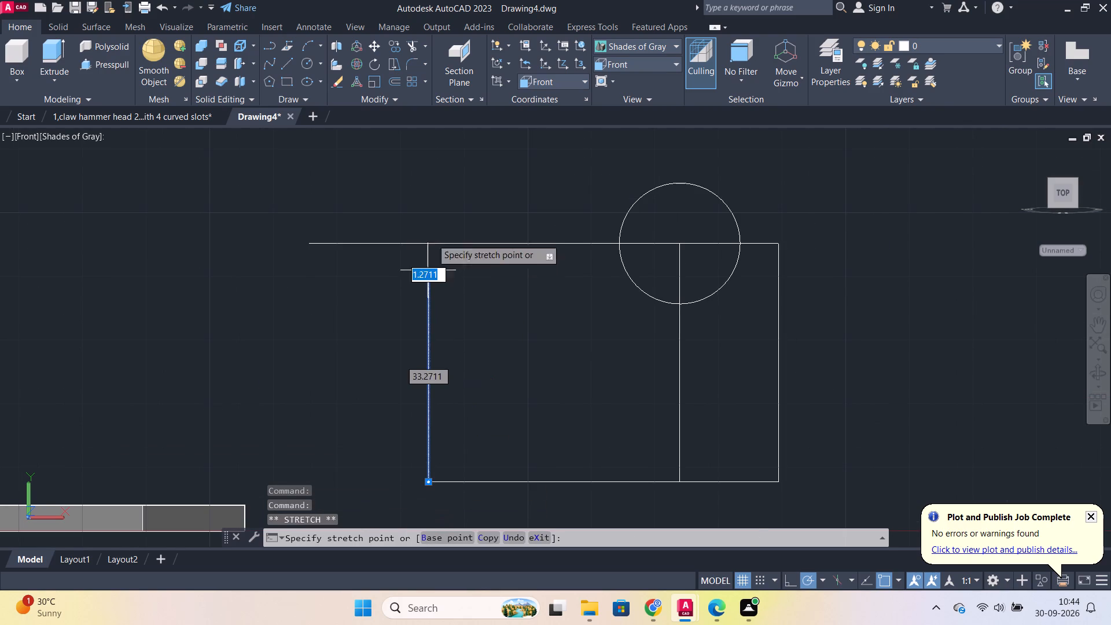
{"action": "left_click", "coordinate": [431, 242]}
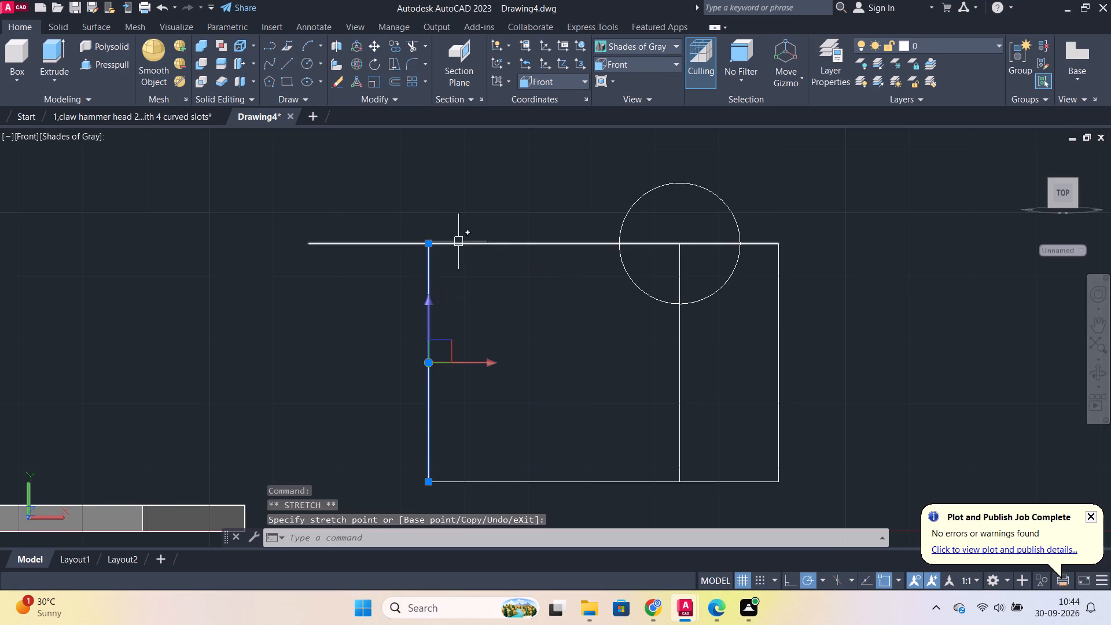
{"action": "key", "text": "Escape"}
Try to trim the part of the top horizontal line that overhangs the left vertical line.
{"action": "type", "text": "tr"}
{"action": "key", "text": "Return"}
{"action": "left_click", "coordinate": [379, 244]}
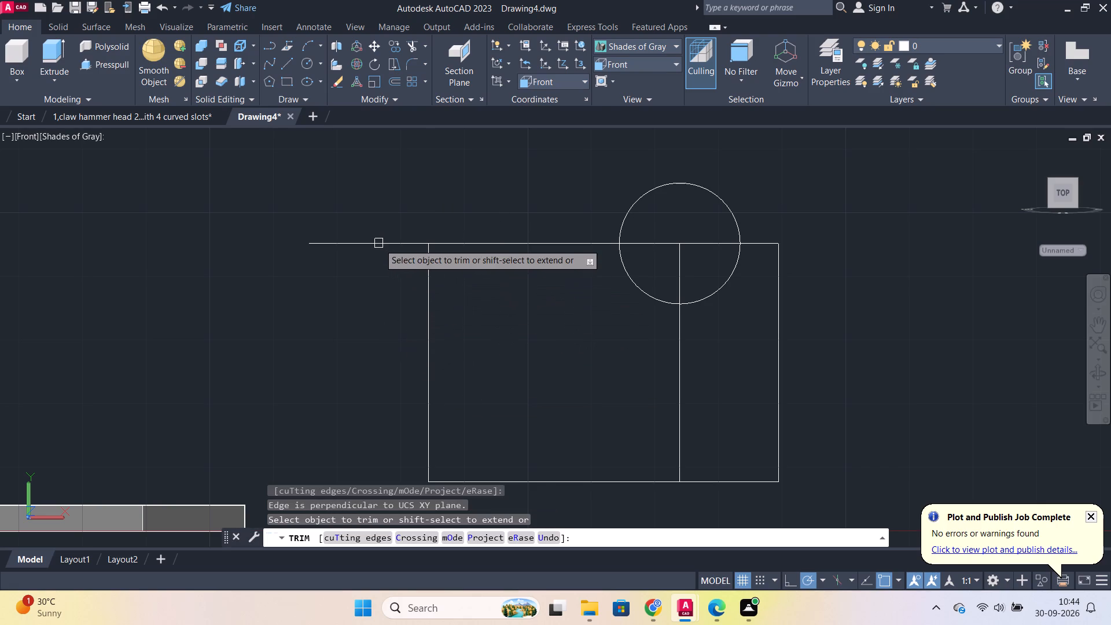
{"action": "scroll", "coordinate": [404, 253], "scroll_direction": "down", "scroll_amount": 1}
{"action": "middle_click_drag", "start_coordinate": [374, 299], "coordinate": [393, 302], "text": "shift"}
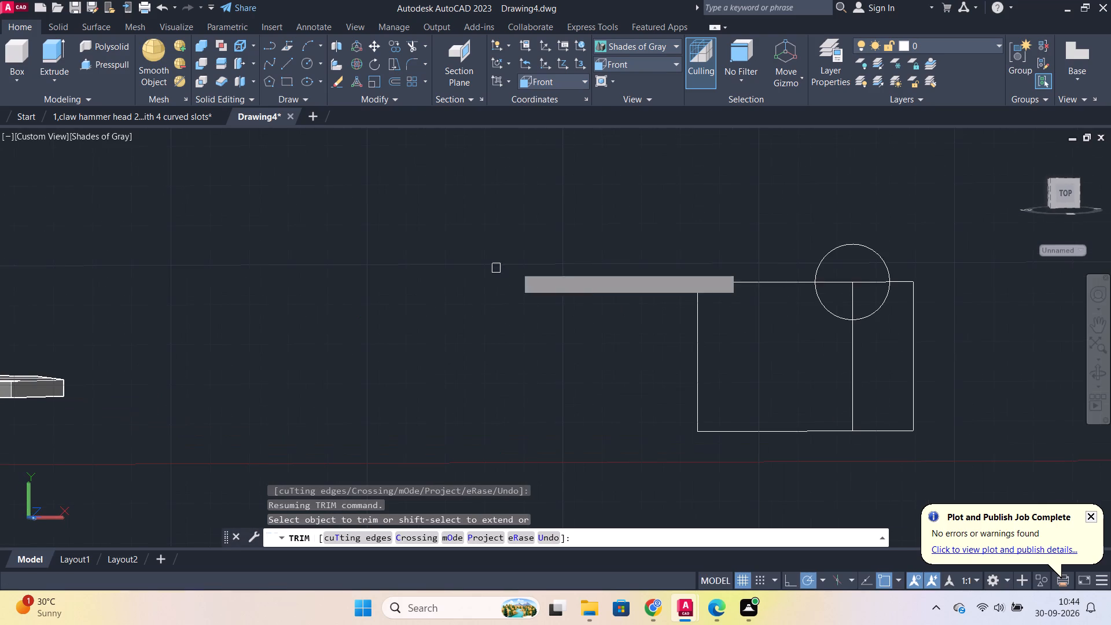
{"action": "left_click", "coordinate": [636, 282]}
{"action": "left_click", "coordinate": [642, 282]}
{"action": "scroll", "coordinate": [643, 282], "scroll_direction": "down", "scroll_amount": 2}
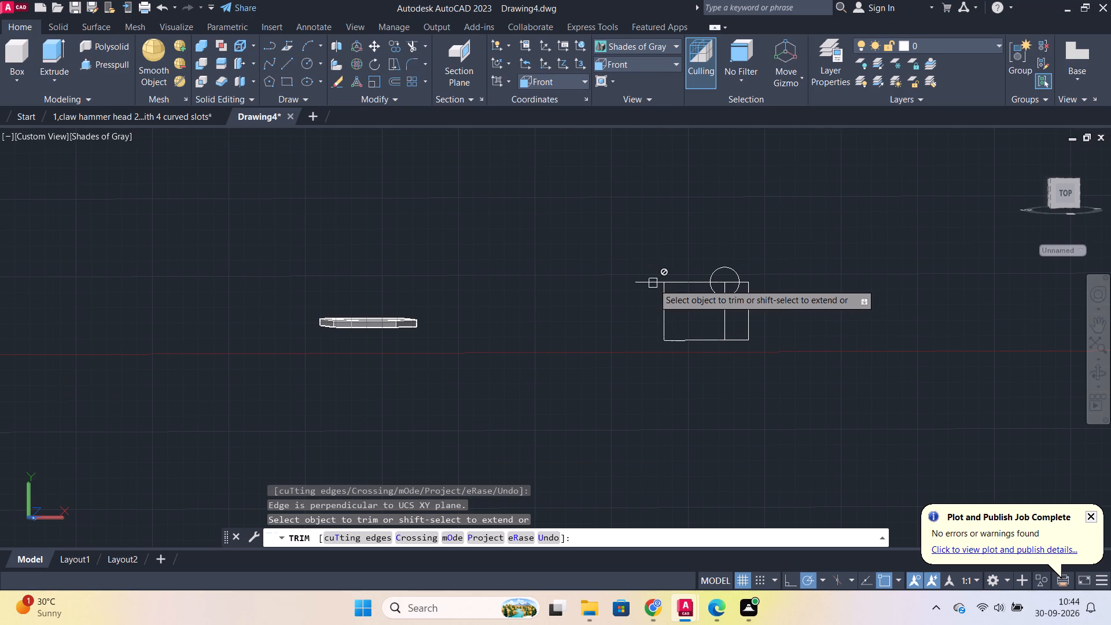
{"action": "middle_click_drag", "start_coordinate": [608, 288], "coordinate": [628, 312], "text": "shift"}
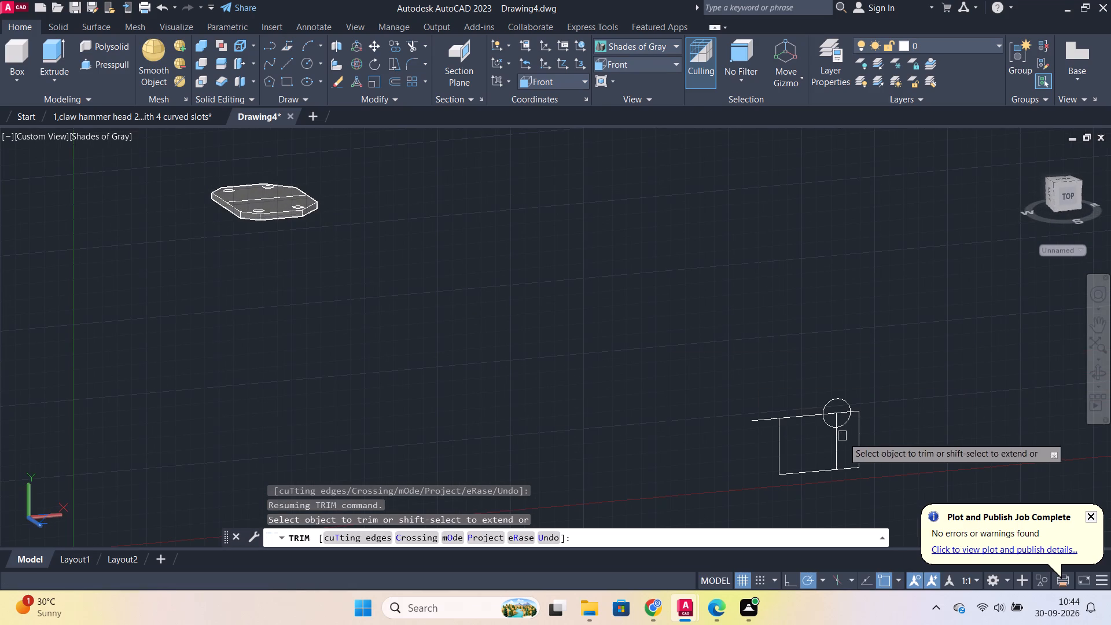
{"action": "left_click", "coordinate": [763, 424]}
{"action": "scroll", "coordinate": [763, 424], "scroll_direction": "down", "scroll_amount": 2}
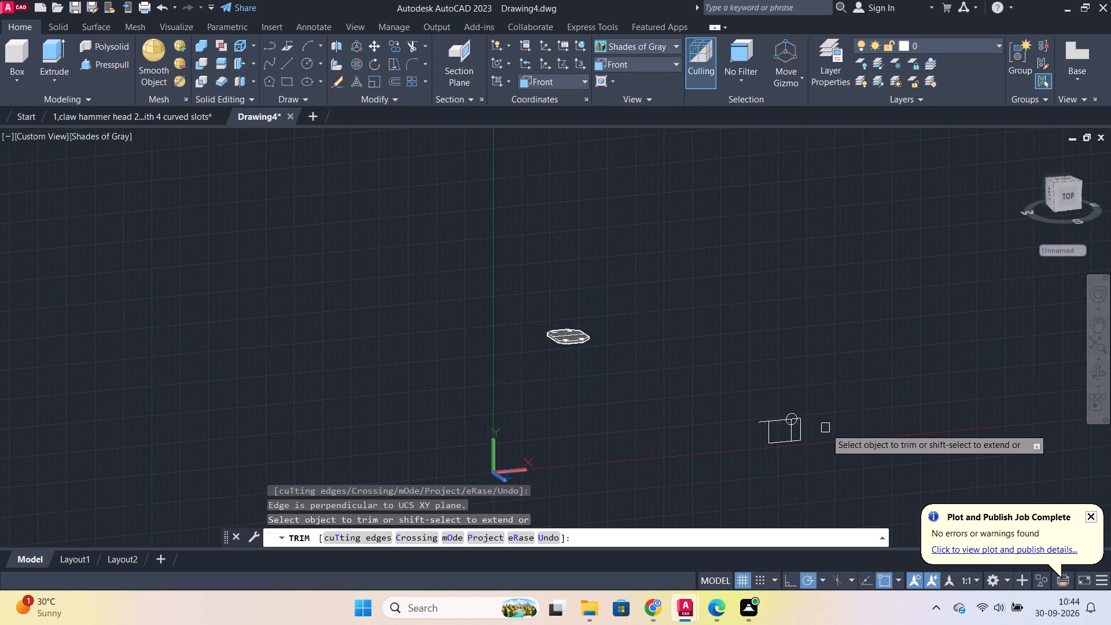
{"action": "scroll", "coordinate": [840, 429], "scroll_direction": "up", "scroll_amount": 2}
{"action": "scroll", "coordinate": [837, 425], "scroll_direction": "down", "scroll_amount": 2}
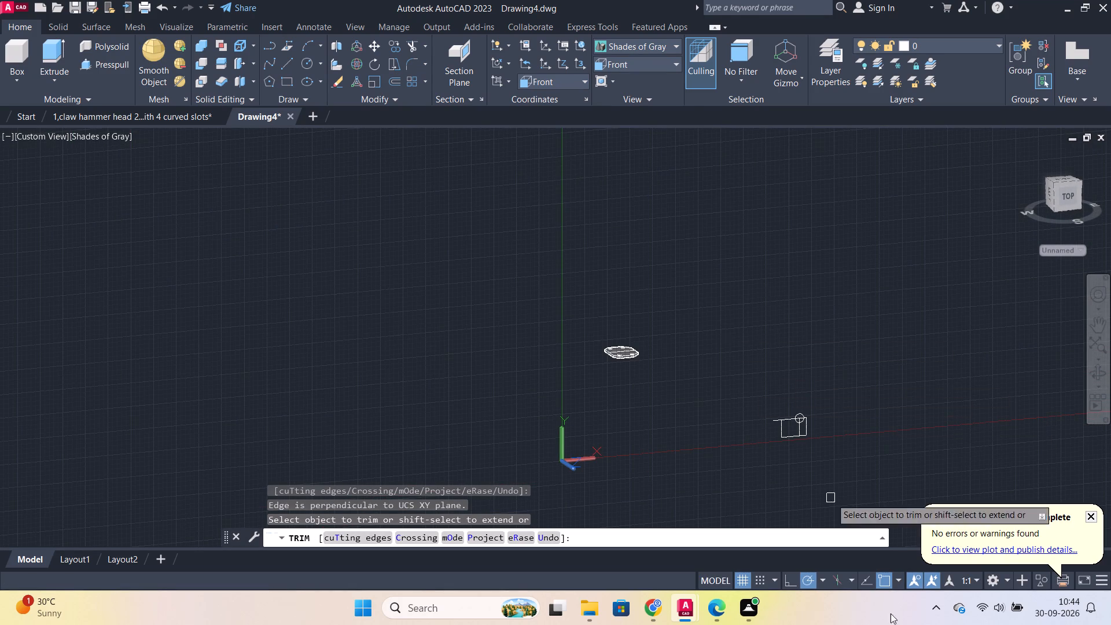
Turn off the drawing grid display.
{"action": "left_click", "coordinate": [746, 577]}
From an orbited view, trim the top horizontal line's overhang beyond the left vertical line.
{"action": "scroll", "coordinate": [778, 505], "scroll_direction": "down", "scroll_amount": 1}
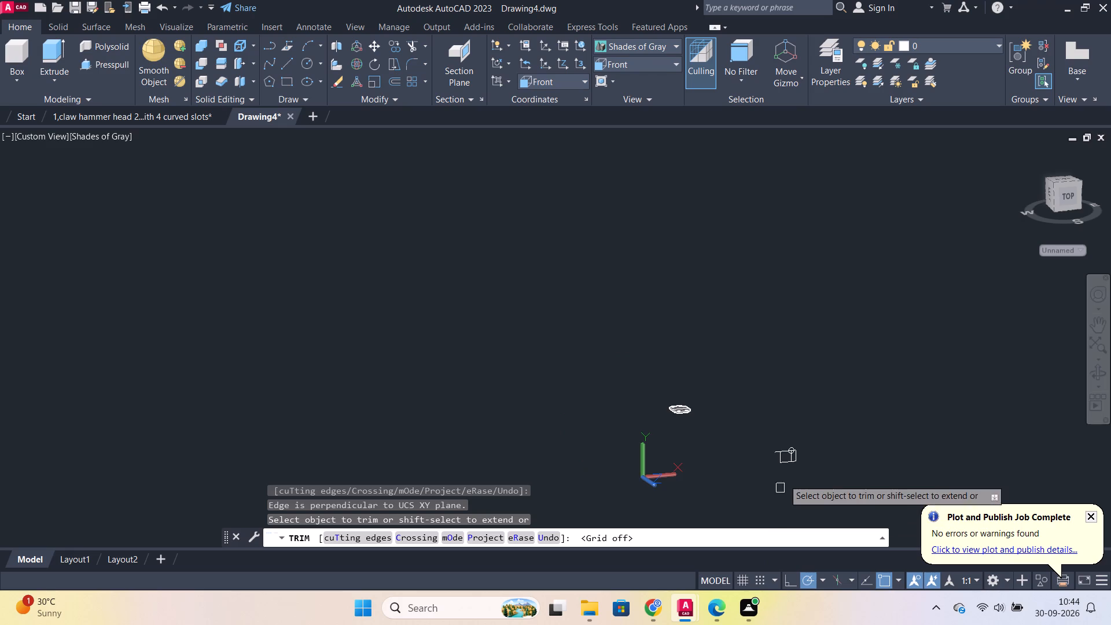
{"action": "scroll", "coordinate": [789, 461], "scroll_direction": "up", "scroll_amount": 2}
{"action": "middle_click_drag", "start_coordinate": [824, 454], "coordinate": [590, 231]}
{"action": "scroll", "coordinate": [589, 231], "scroll_direction": "up", "scroll_amount": 2}
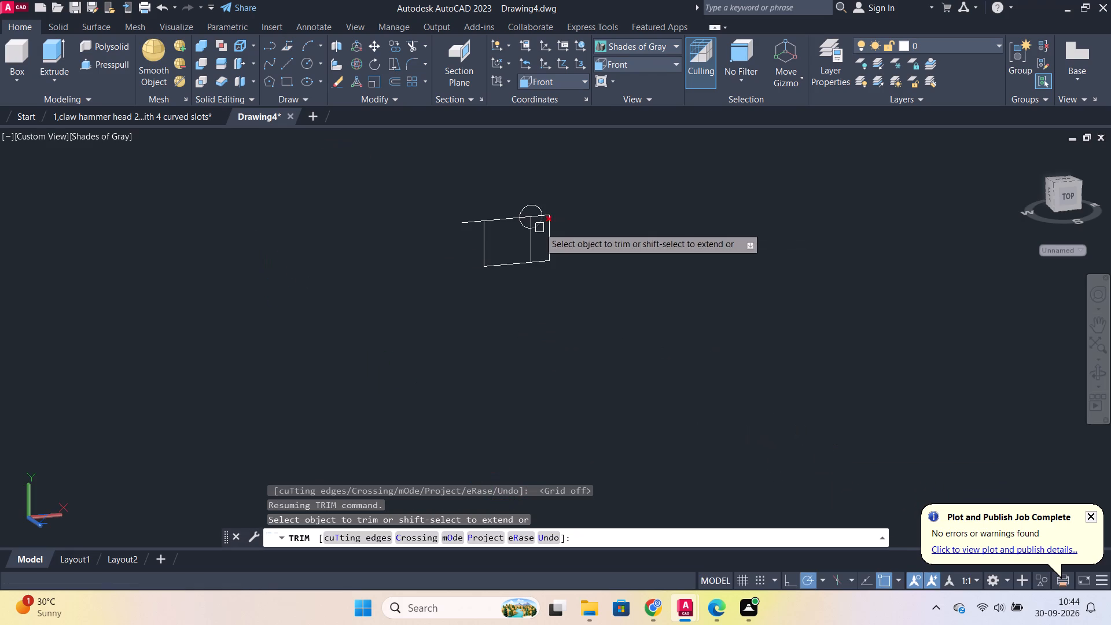
{"action": "middle_click_drag", "start_coordinate": [496, 193], "coordinate": [569, 350], "text": "shift"}
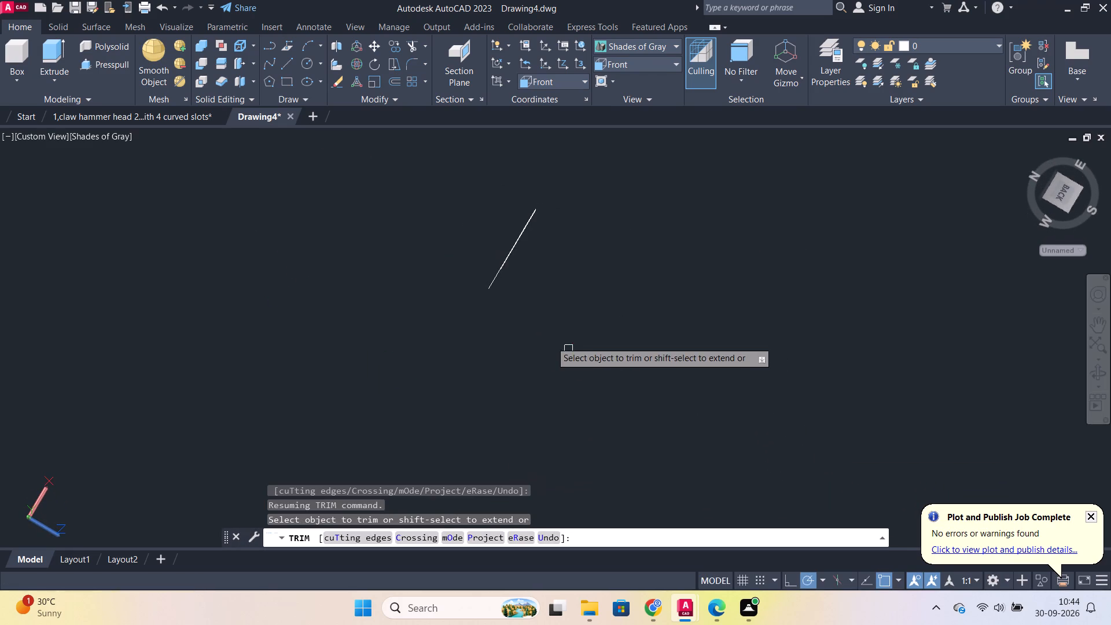
{"action": "left_click", "coordinate": [485, 287]}
Trim the portion of the offset vertical line inside the diameter 19 circle and end the Trim command.
{"action": "middle_click_drag", "start_coordinate": [549, 294], "coordinate": [532, 275], "text": "shift"}
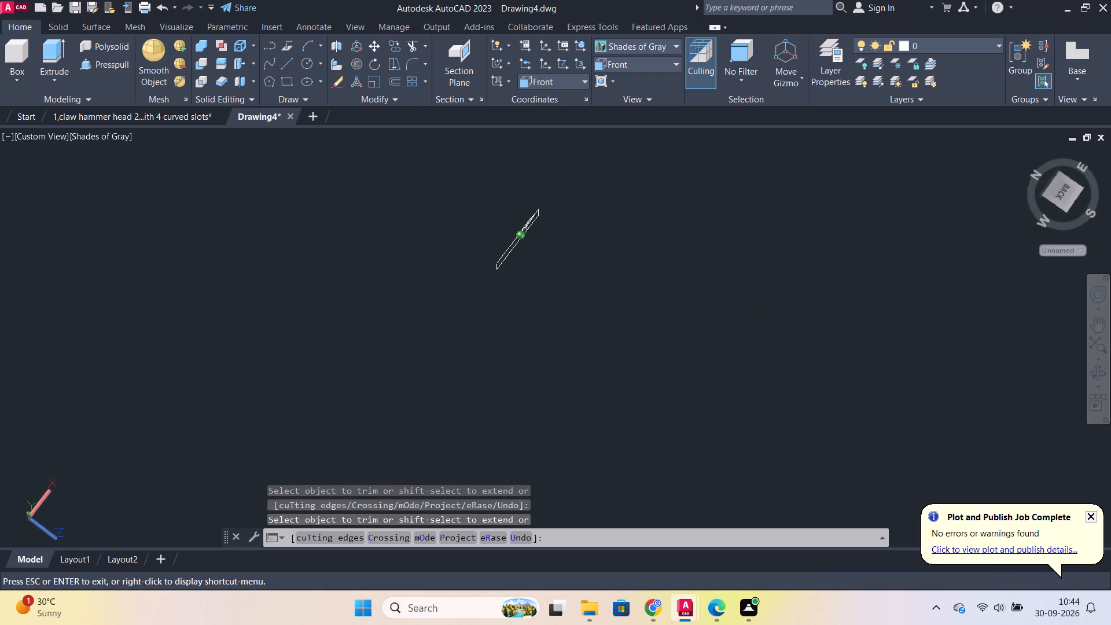
{"action": "middle_click_drag", "start_coordinate": [532, 275], "coordinate": [495, 195], "text": "shift"}
{"action": "scroll", "coordinate": [527, 220], "scroll_direction": "up", "scroll_amount": 3}
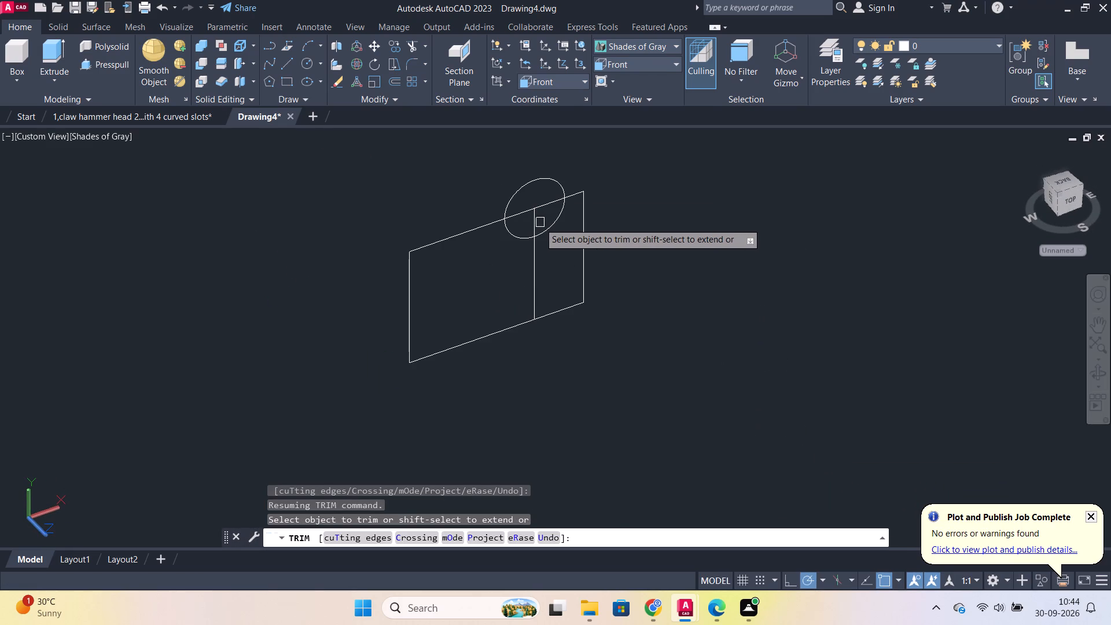
{"action": "scroll", "coordinate": [550, 232], "scroll_direction": "up", "scroll_amount": 2}
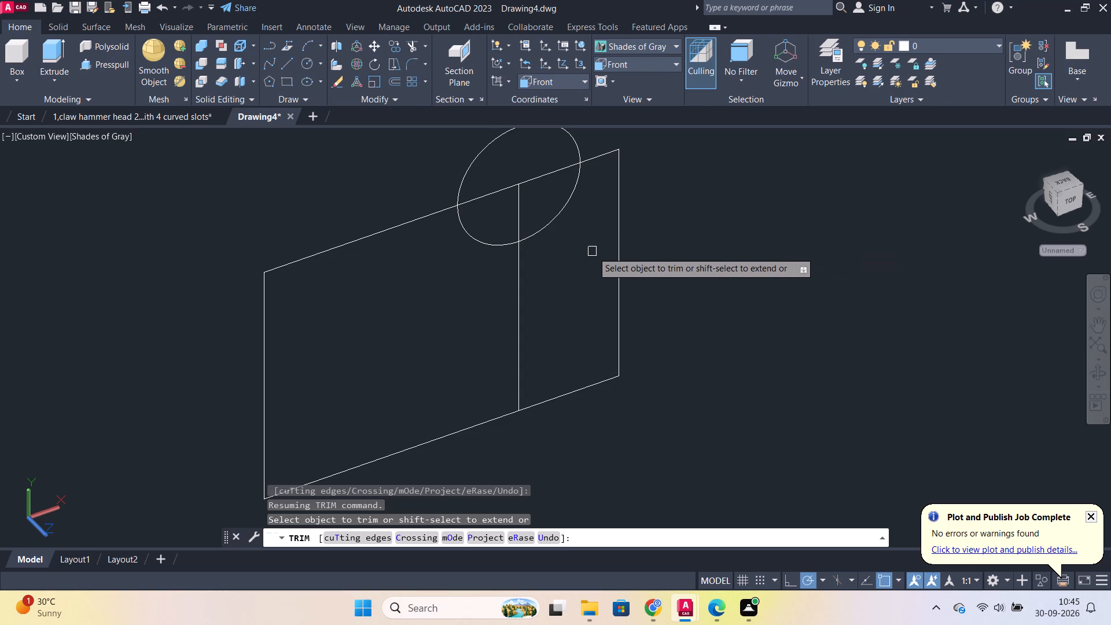
{"action": "left_click", "coordinate": [518, 198]}
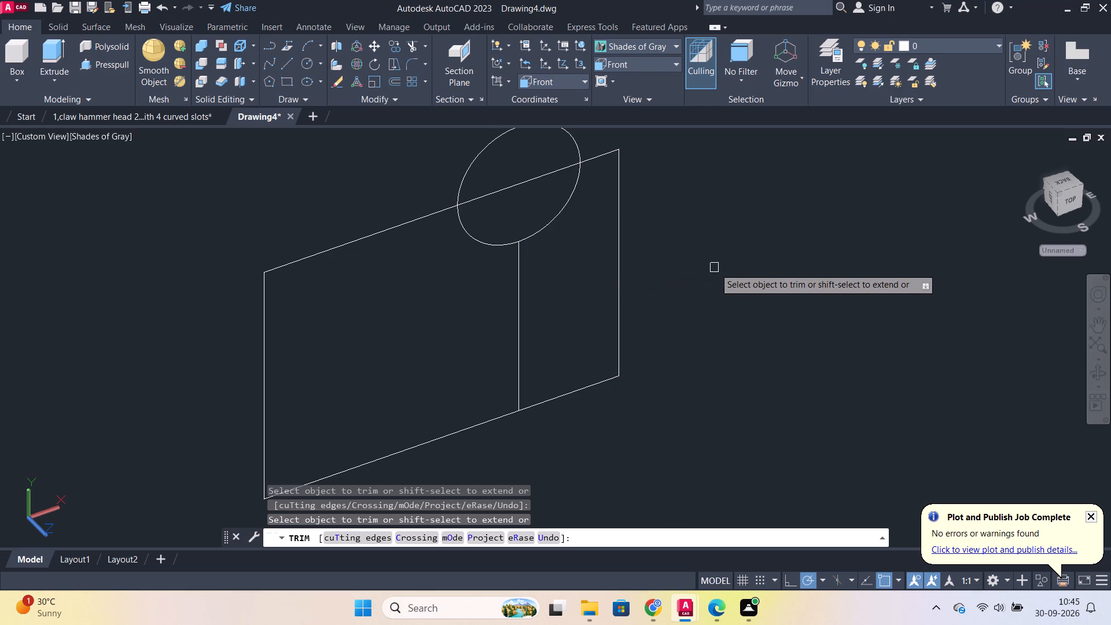
{"action": "key", "text": "Escape"}
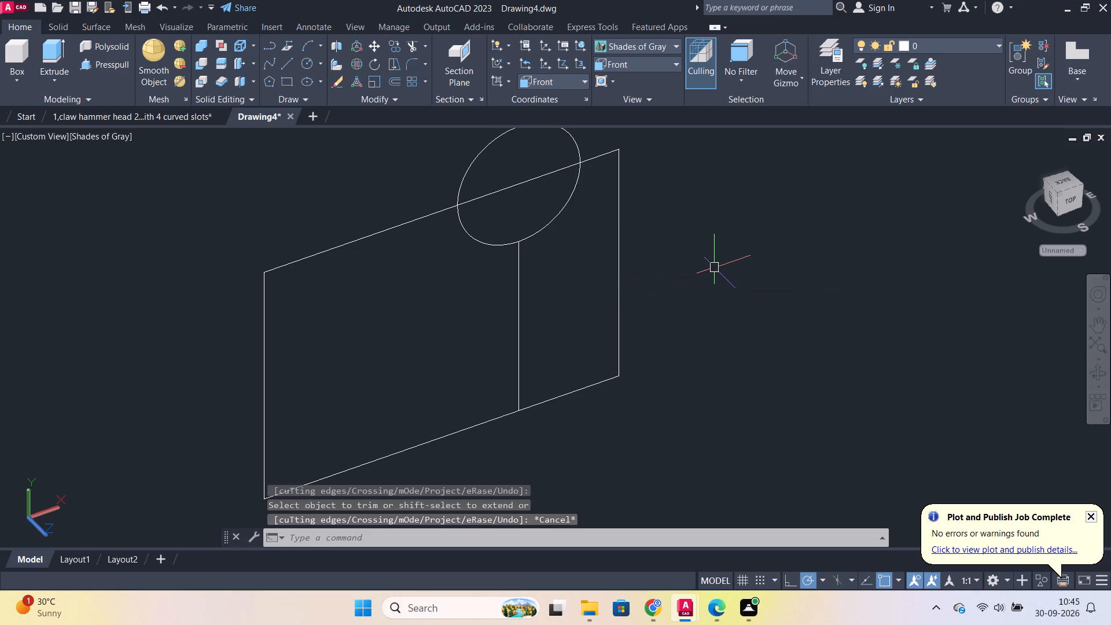
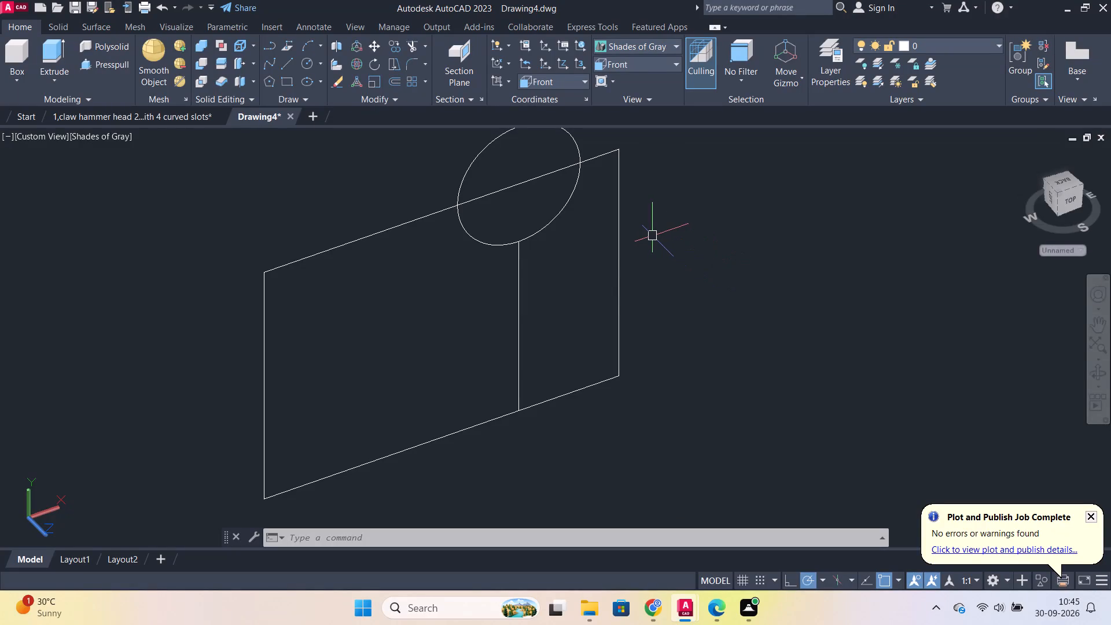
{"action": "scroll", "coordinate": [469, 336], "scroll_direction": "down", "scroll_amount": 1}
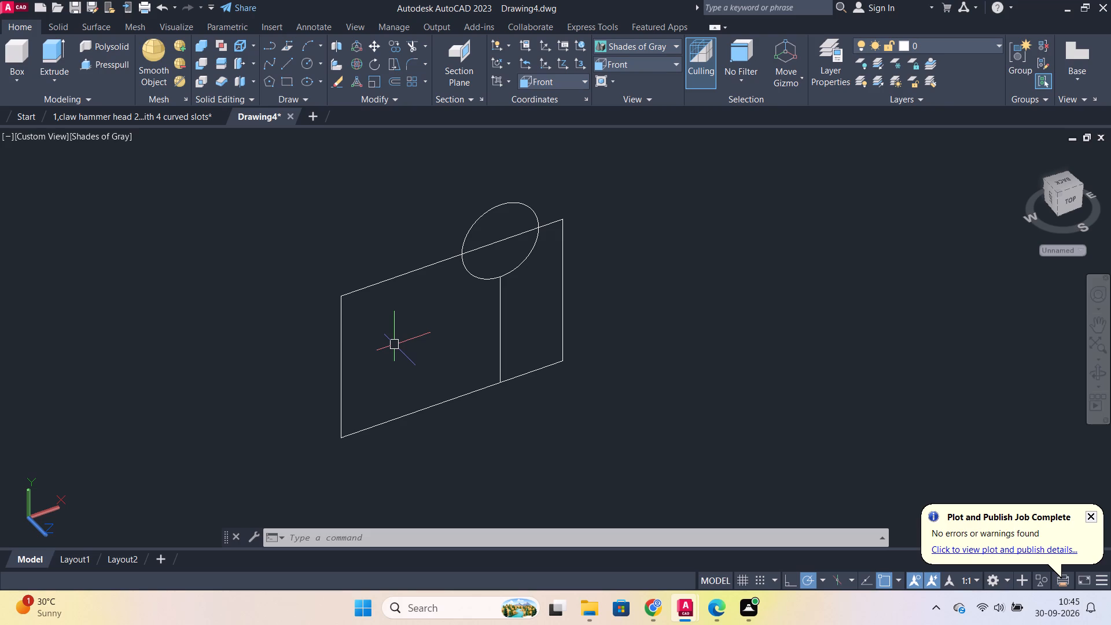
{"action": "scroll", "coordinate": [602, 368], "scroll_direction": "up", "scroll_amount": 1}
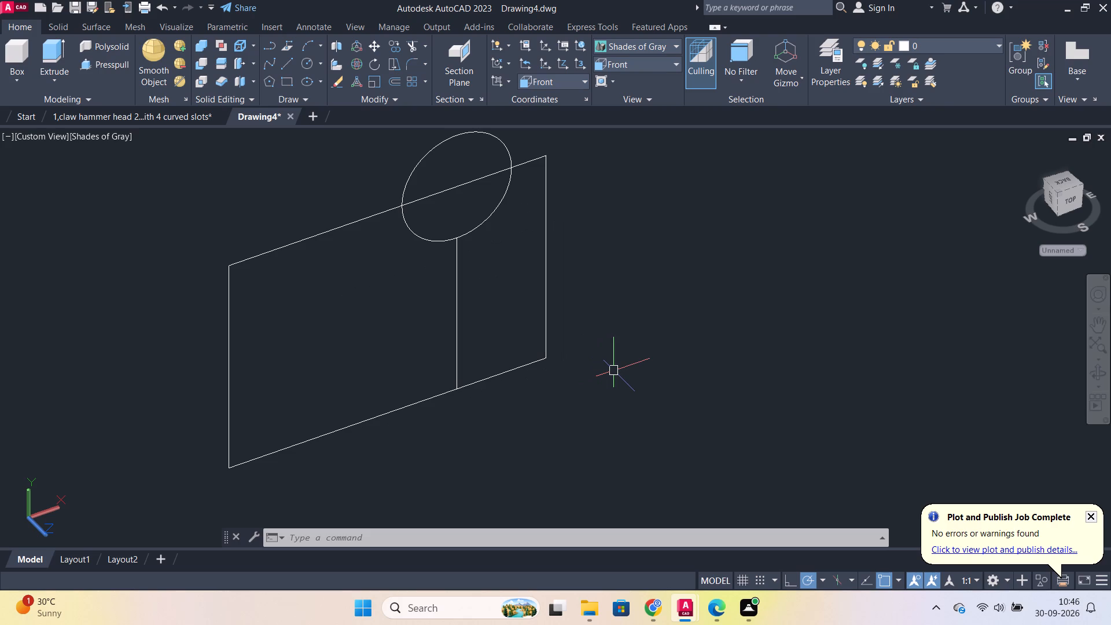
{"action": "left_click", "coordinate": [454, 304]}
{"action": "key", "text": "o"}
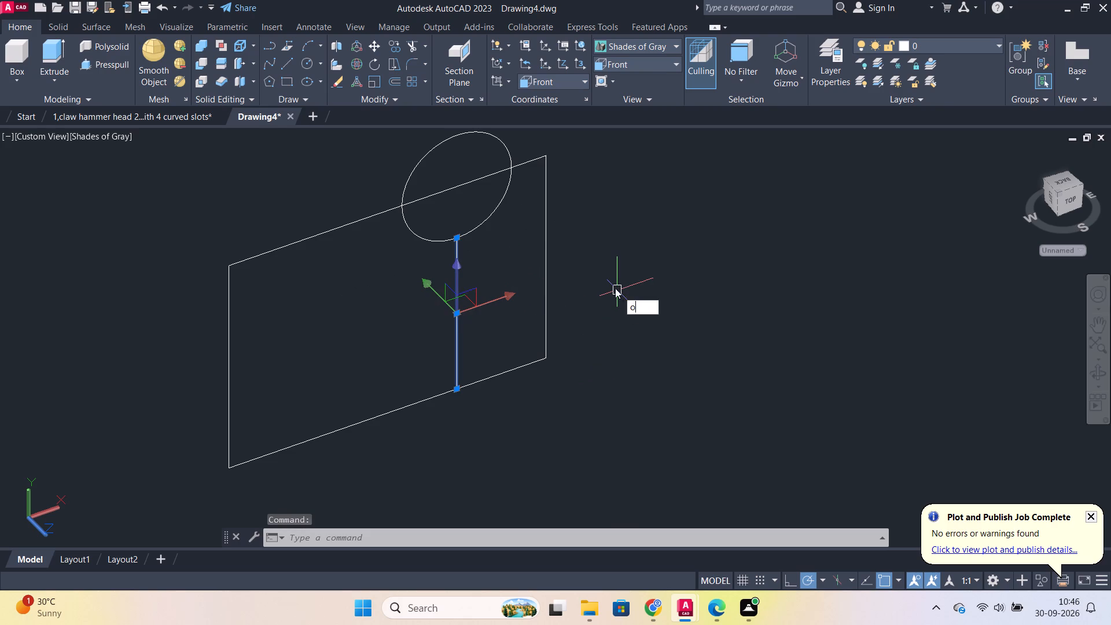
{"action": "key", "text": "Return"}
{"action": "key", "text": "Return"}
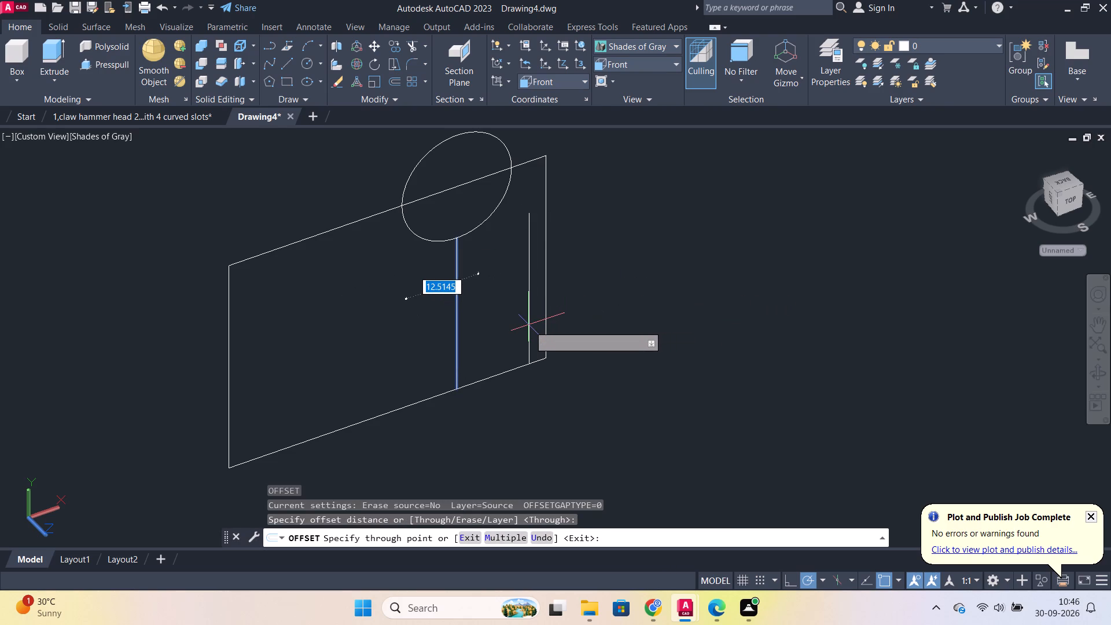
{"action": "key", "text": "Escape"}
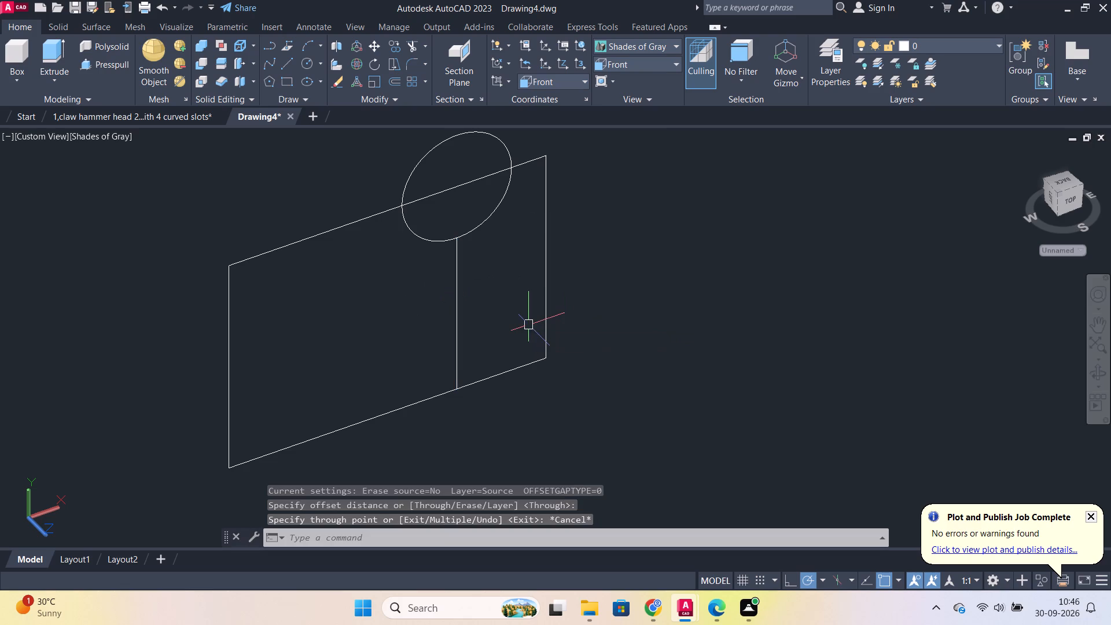
In the Front view, offset the vertical line below the diameter 19 circle by 16.5 to its right.
{"action": "left_click", "coordinate": [652, 58]}
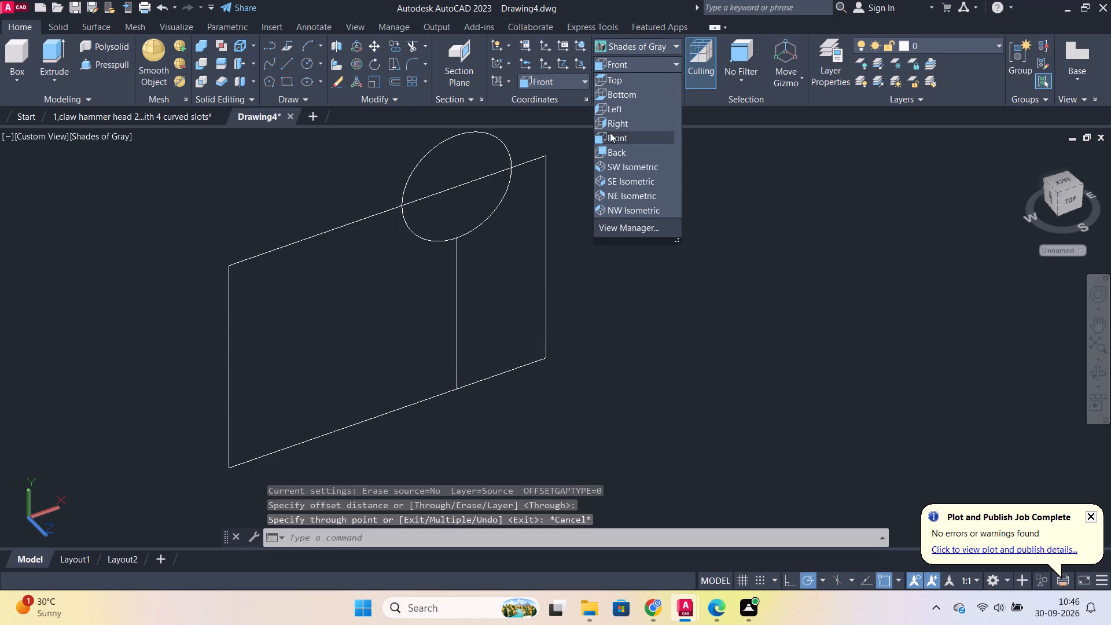
{"action": "left_click", "coordinate": [631, 138]}
{"action": "scroll", "coordinate": [759, 248], "scroll_direction": "down", "scroll_amount": 2}
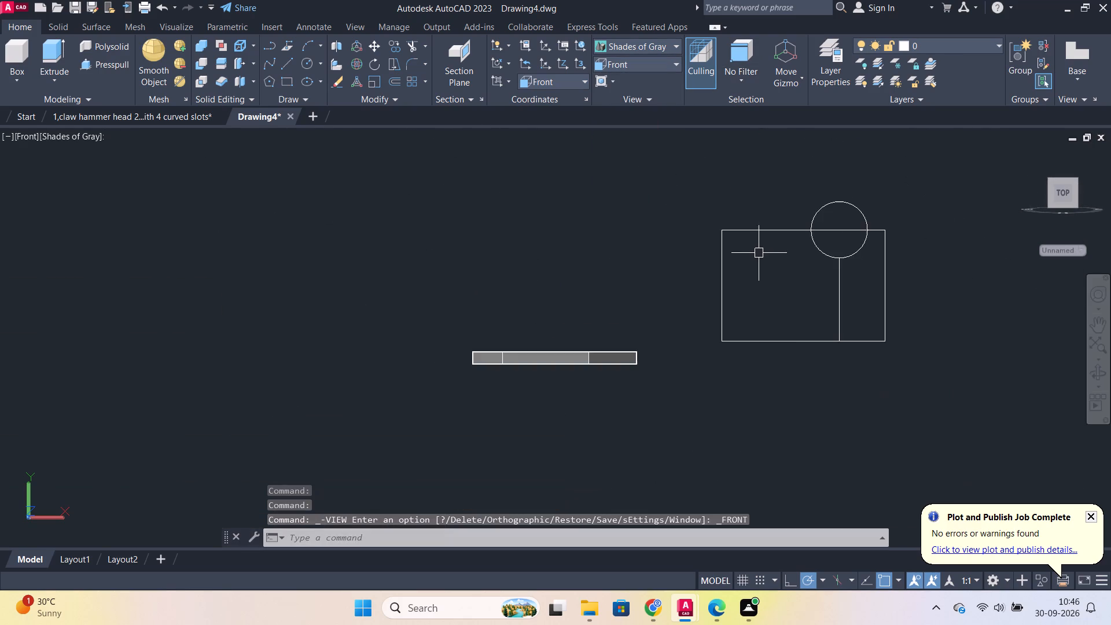
{"action": "middle_click_drag", "start_coordinate": [755, 260], "coordinate": [469, 175]}
{"action": "scroll", "coordinate": [503, 208], "scroll_direction": "up", "scroll_amount": 1}
{"action": "middle_click_drag", "start_coordinate": [509, 227], "coordinate": [434, 278]}
{"action": "key", "text": "o"}
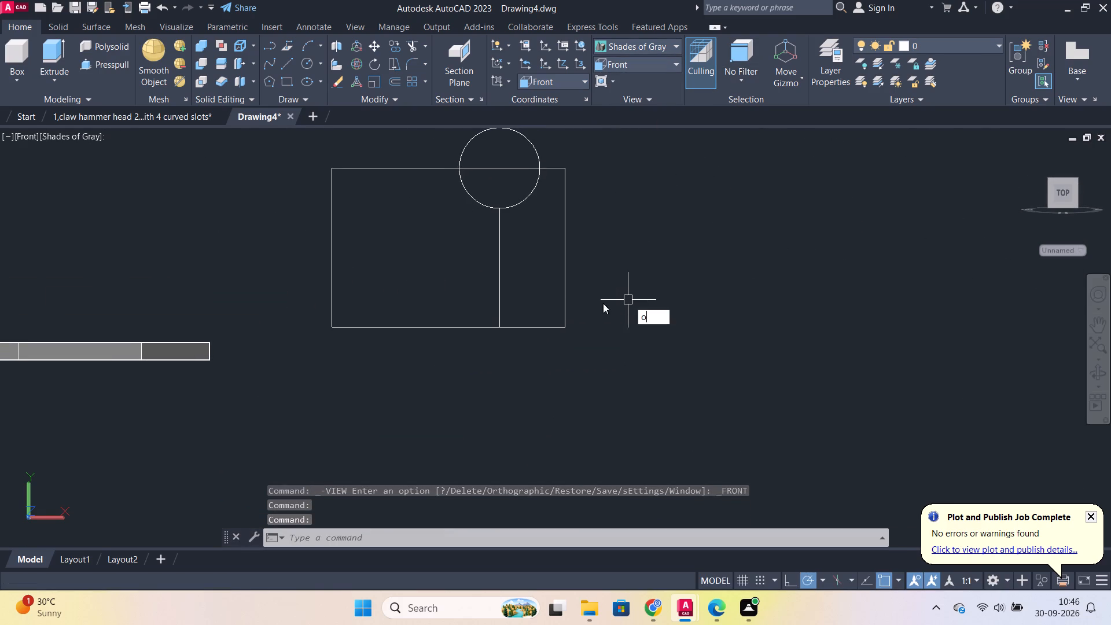
{"action": "key", "text": "Return"}
{"action": "key", "text": "Return"}
{"action": "left_click", "coordinate": [501, 270]}
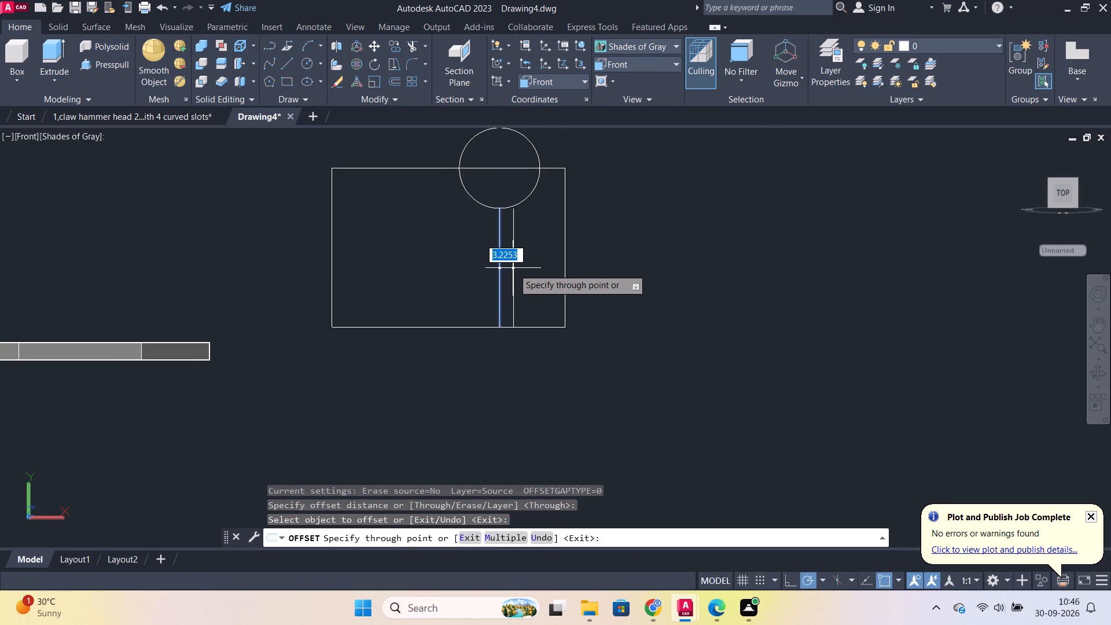
{"action": "scroll", "coordinate": [513, 269], "scroll_direction": "up", "scroll_amount": 2}
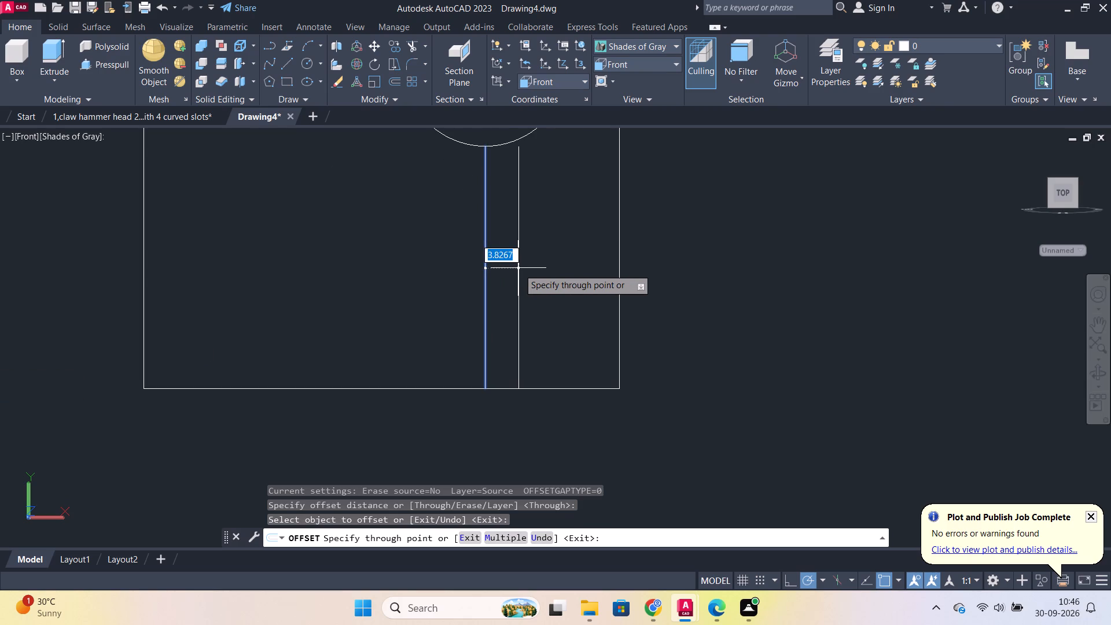
{"action": "type", "text": "16.5"}
{"action": "key", "text": "Return"}
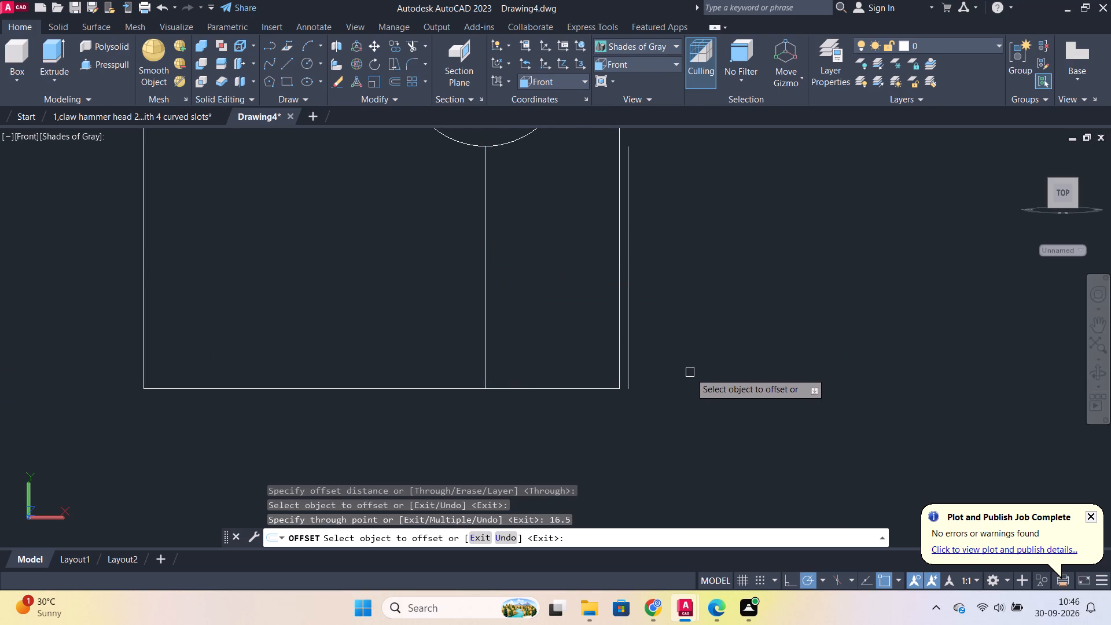
Offset the profile's bottom horizontal line upward by 13 and end the Offset command.
{"action": "left_click", "coordinate": [605, 393]}
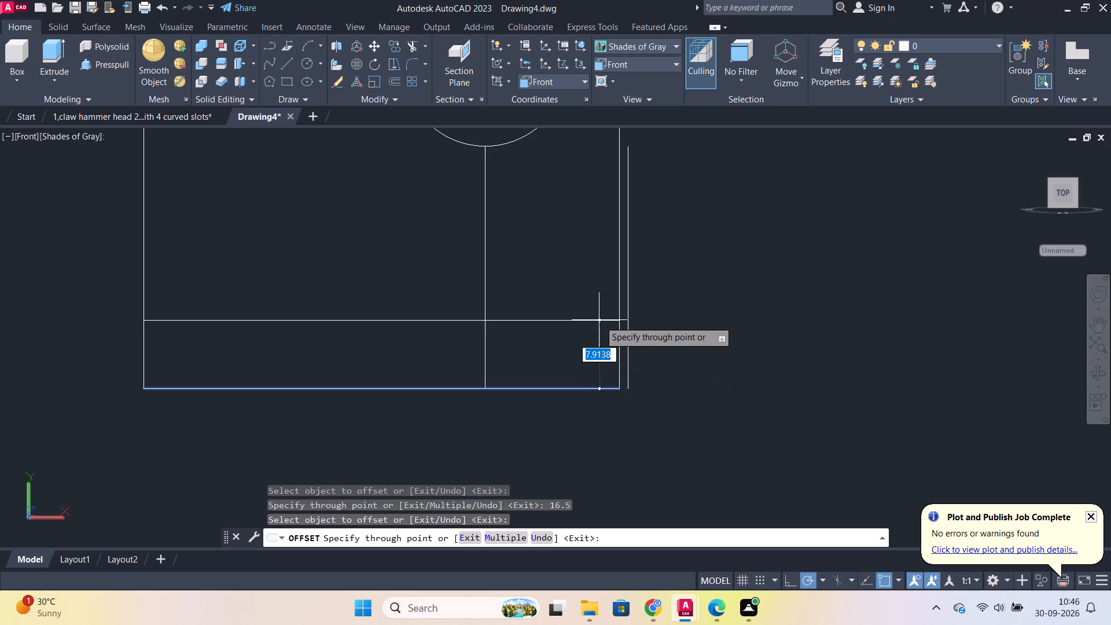
{"action": "type", "text": "13"}
{"action": "key", "text": "Return"}
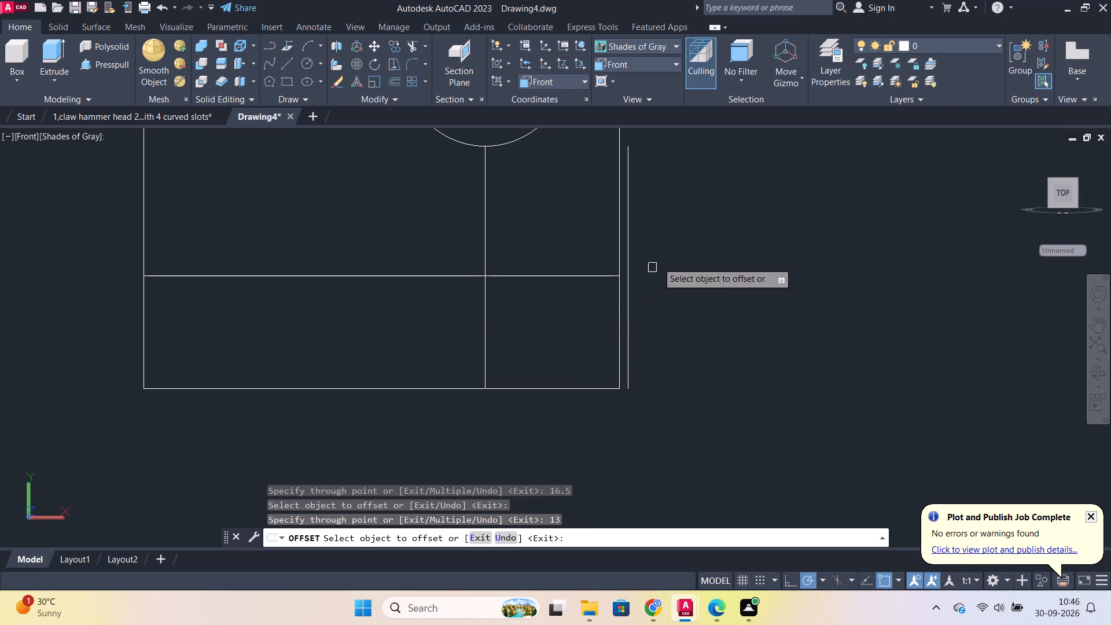
{"action": "key", "text": "Escape"}
Stretch the right end of the offset horizontal line outward by about 4 units, past the outer vertical line.
{"action": "left_click", "coordinate": [591, 277]}
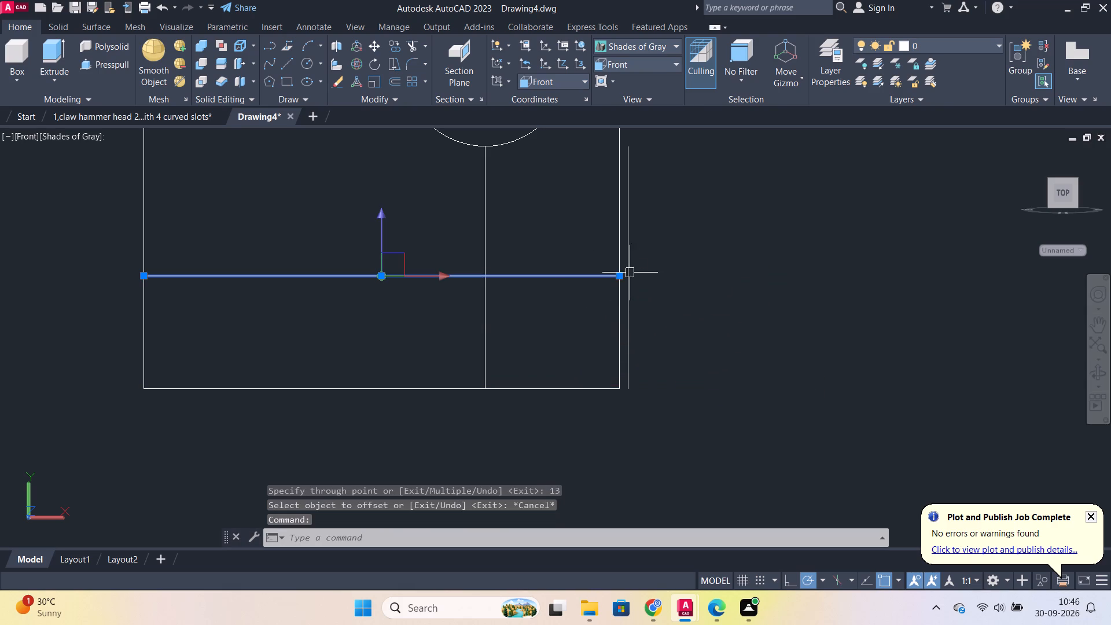
{"action": "left_click", "coordinate": [622, 276]}
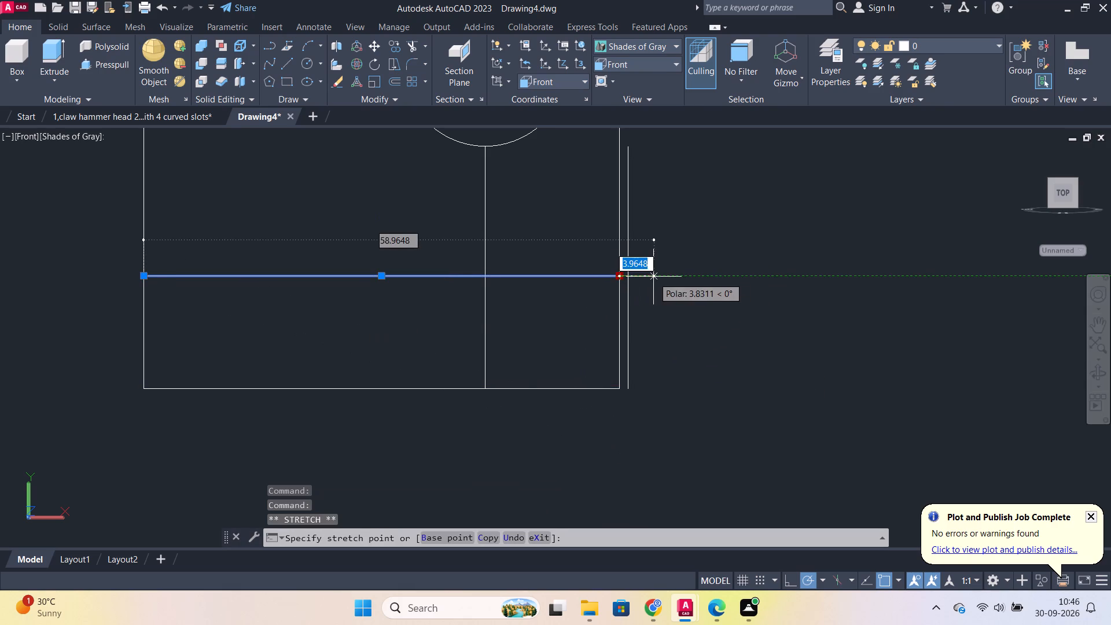
{"action": "left_click_drag", "start_coordinate": [654, 277], "coordinate": [664, 278]}
{"action": "key", "text": "Escape"}
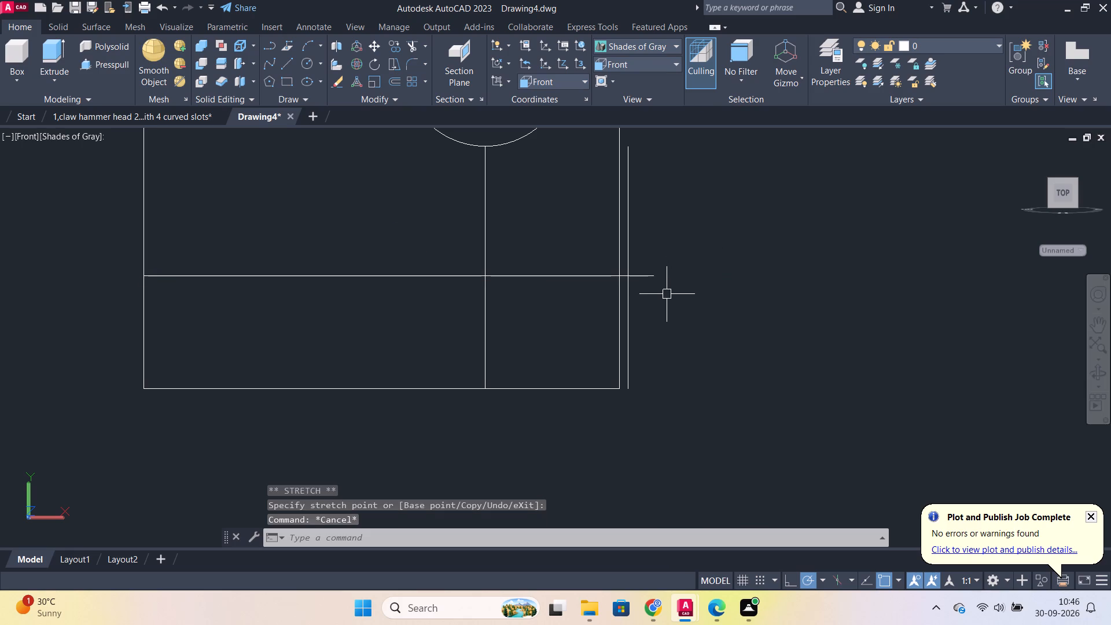
Draw a diameter 10 circle centred where the stretched horizontal line crosses the outer offset vertical line.
{"action": "key", "text": "c"}
{"action": "key", "text": "Return"}
{"action": "scroll", "coordinate": [617, 278], "scroll_direction": "up", "scroll_amount": 1}
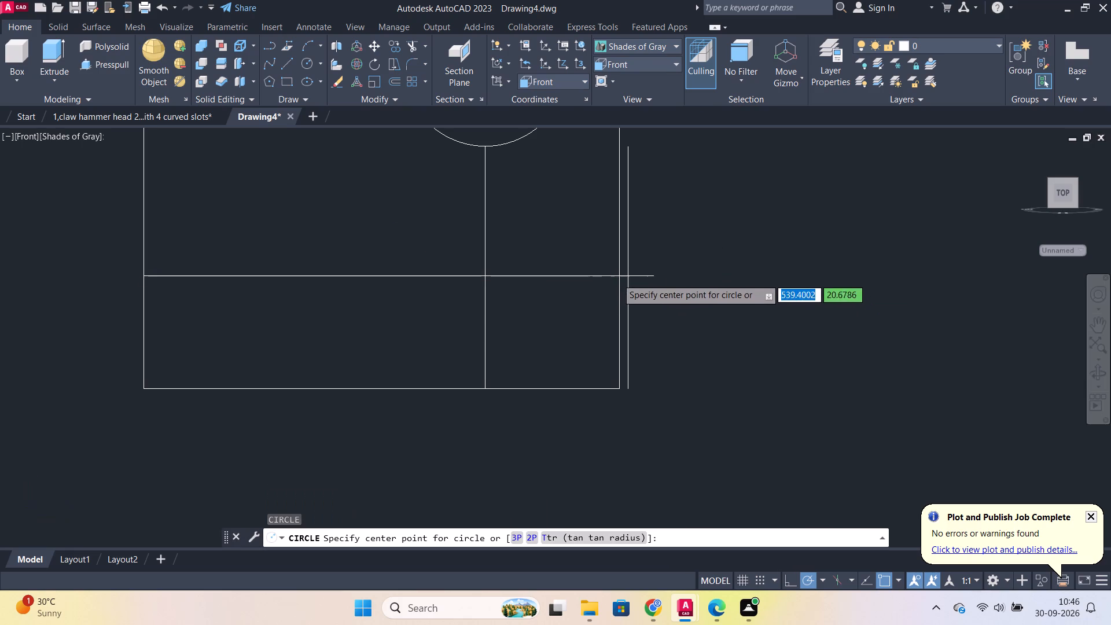
{"action": "left_click", "coordinate": [632, 275]}
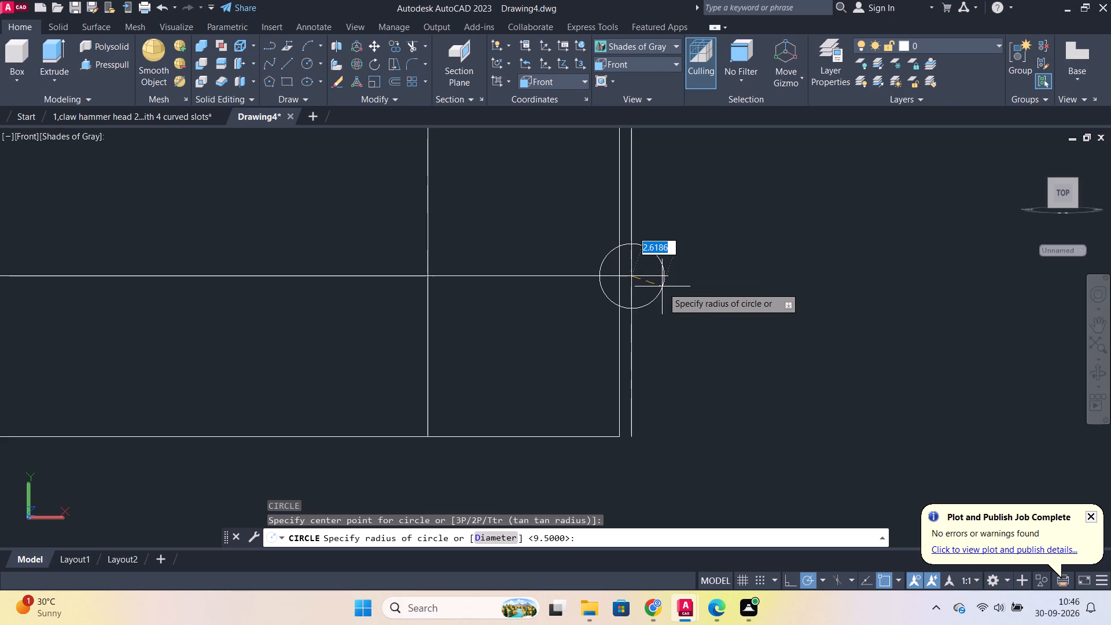
{"action": "key", "text": "d"}
{"action": "key", "text": "Return"}
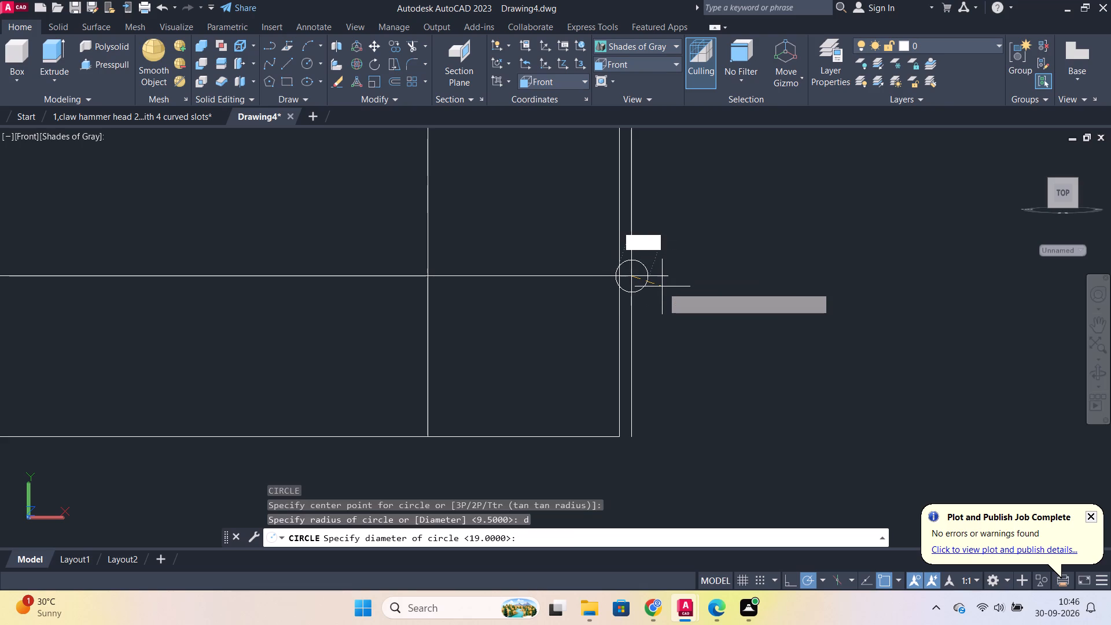
{"action": "type", "text": "10"}
{"action": "key", "text": "Return"}
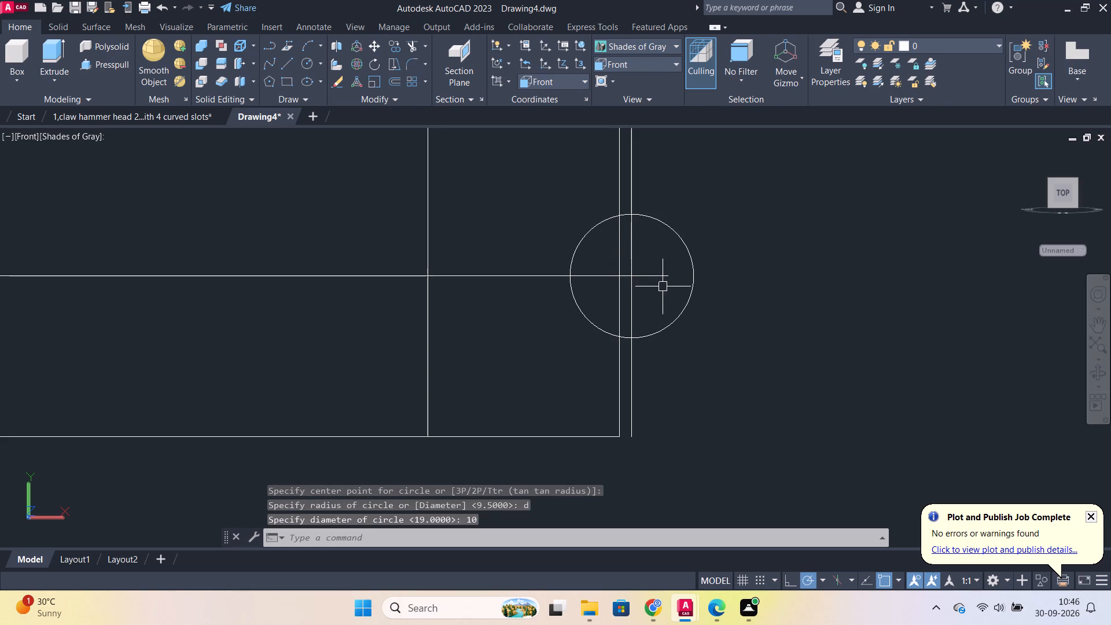
Examine the front-view profile around the diameter 19 and diameter 10 circles.
{"action": "scroll", "coordinate": [669, 286], "scroll_direction": "down", "scroll_amount": 3}
{"action": "scroll", "coordinate": [699, 259], "scroll_direction": "up", "scroll_amount": 1}
{"action": "middle_click_drag", "start_coordinate": [692, 277], "coordinate": [680, 293]}
{"action": "scroll", "coordinate": [696, 314], "scroll_direction": "up", "scroll_amount": 1}
{"action": "middle_click_drag", "start_coordinate": [691, 301], "coordinate": [683, 363]}
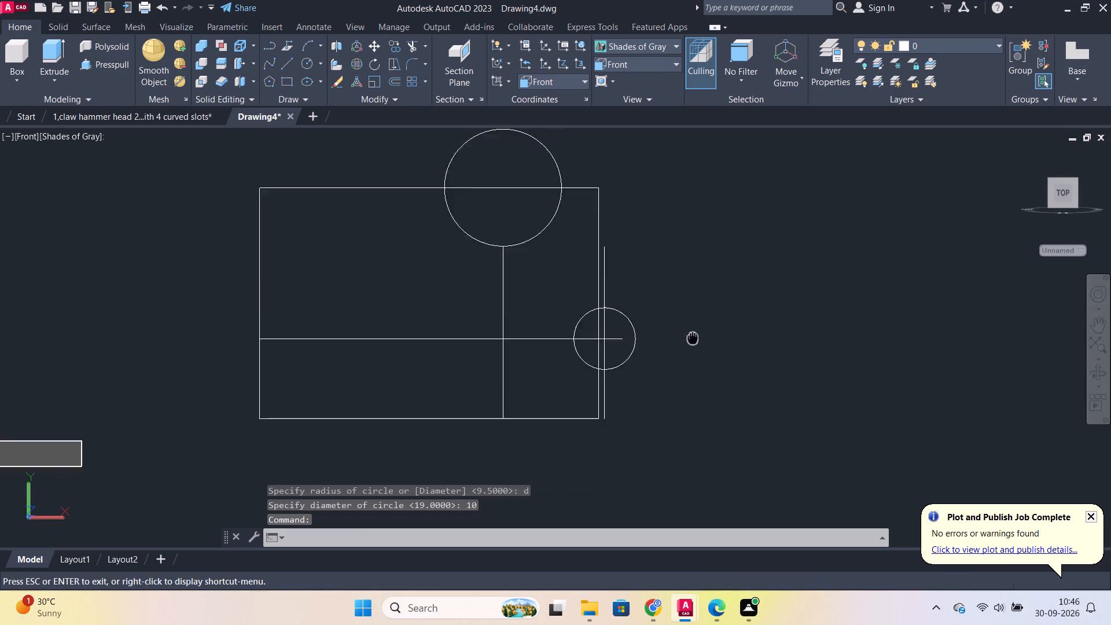
{"action": "middle_click_drag", "start_coordinate": [683, 363], "coordinate": [642, 430]}
{"action": "scroll", "coordinate": [622, 388], "scroll_direction": "up", "scroll_amount": 2}
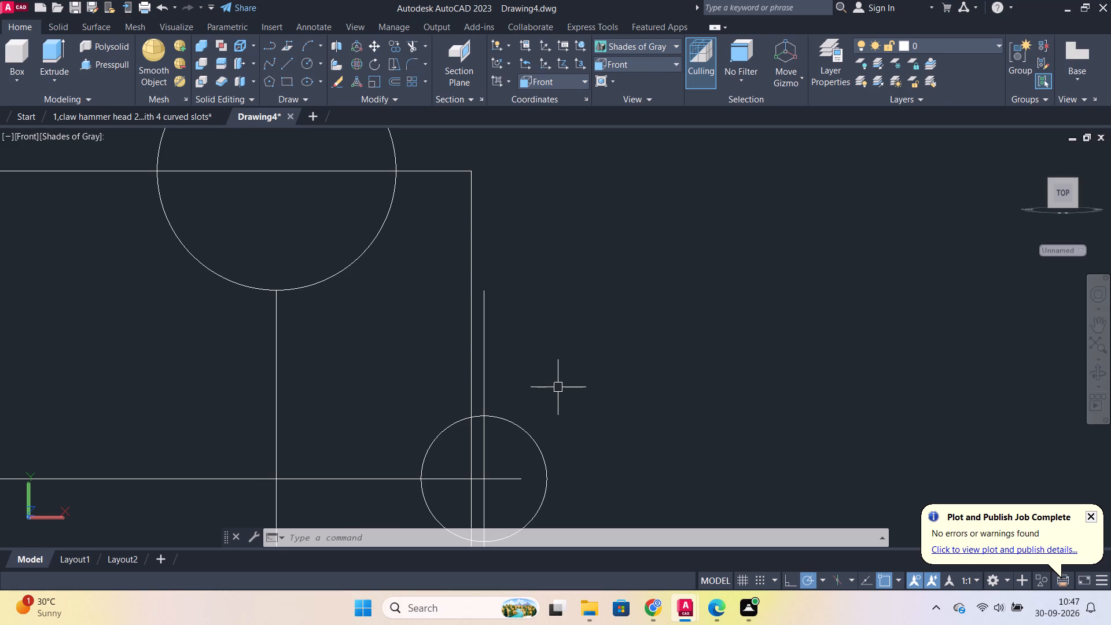
{"action": "scroll", "coordinate": [540, 234], "scroll_direction": "down", "scroll_amount": 2}
{"action": "scroll", "coordinate": [597, 245], "scroll_direction": "down", "scroll_amount": 2}
{"action": "scroll", "coordinate": [554, 244], "scroll_direction": "up", "scroll_amount": 2}
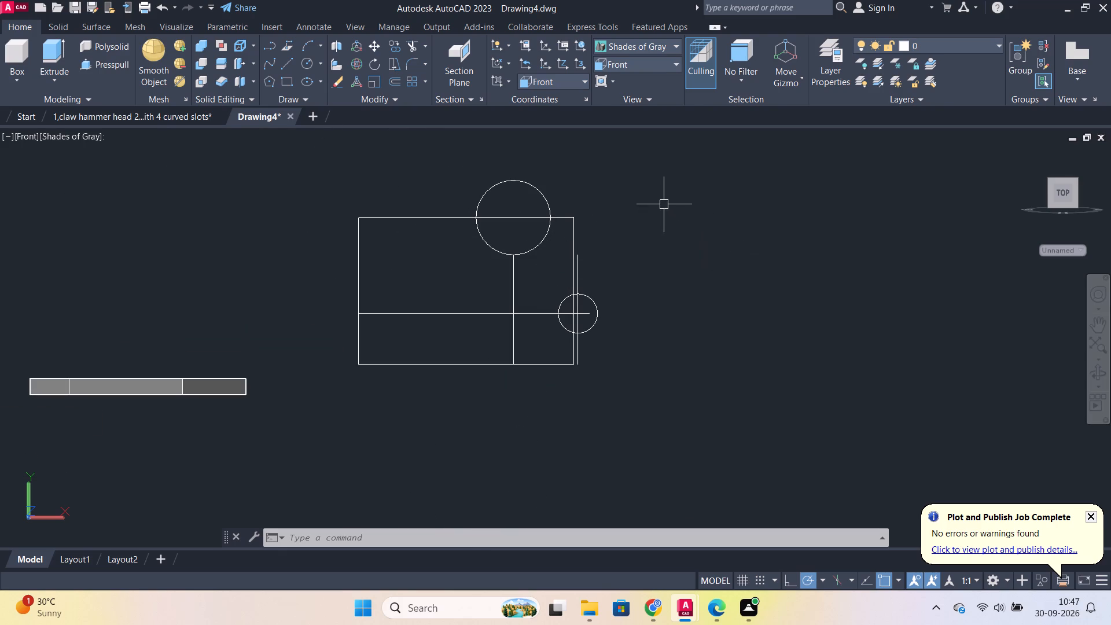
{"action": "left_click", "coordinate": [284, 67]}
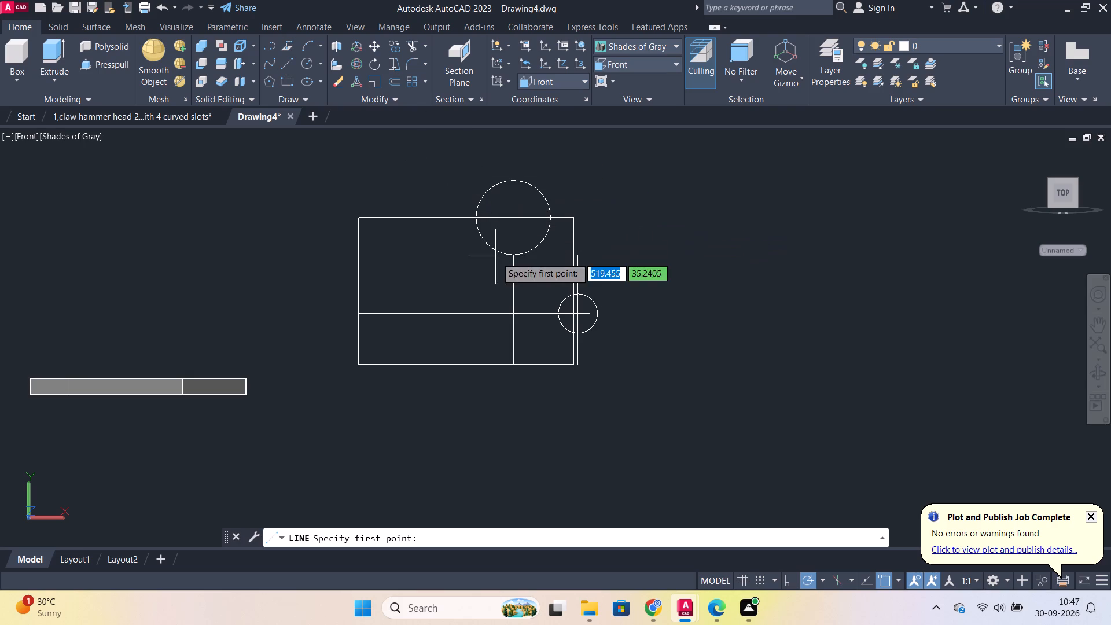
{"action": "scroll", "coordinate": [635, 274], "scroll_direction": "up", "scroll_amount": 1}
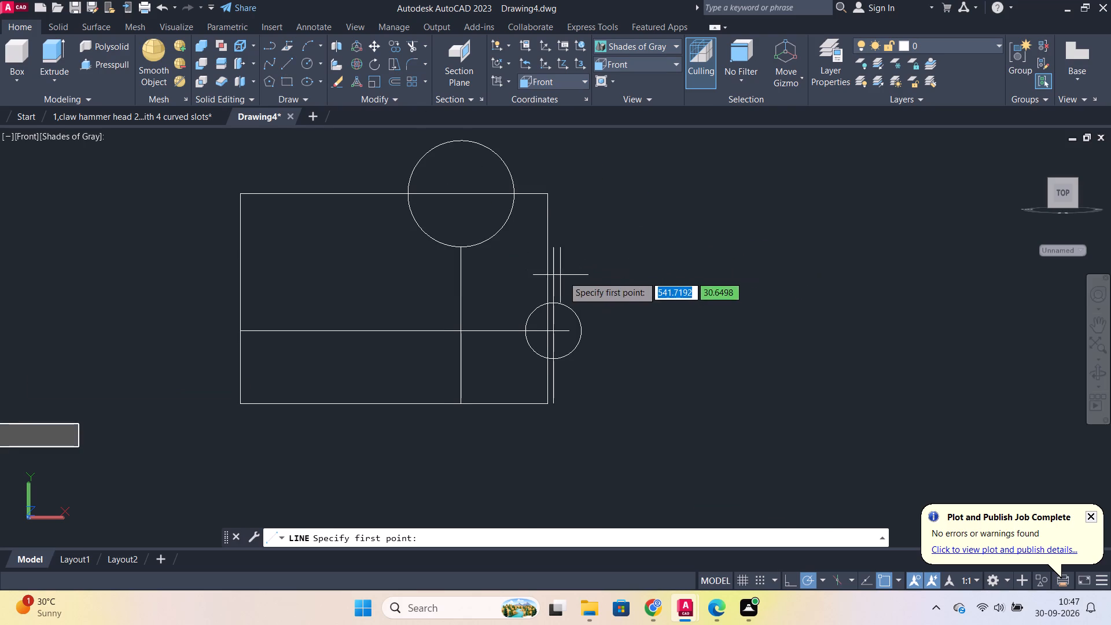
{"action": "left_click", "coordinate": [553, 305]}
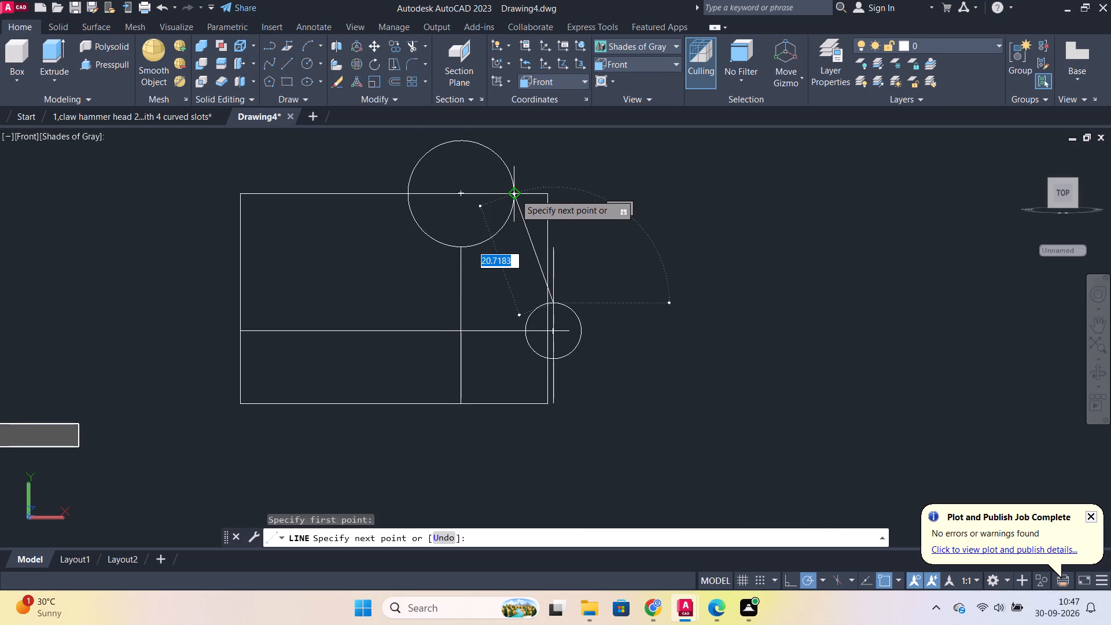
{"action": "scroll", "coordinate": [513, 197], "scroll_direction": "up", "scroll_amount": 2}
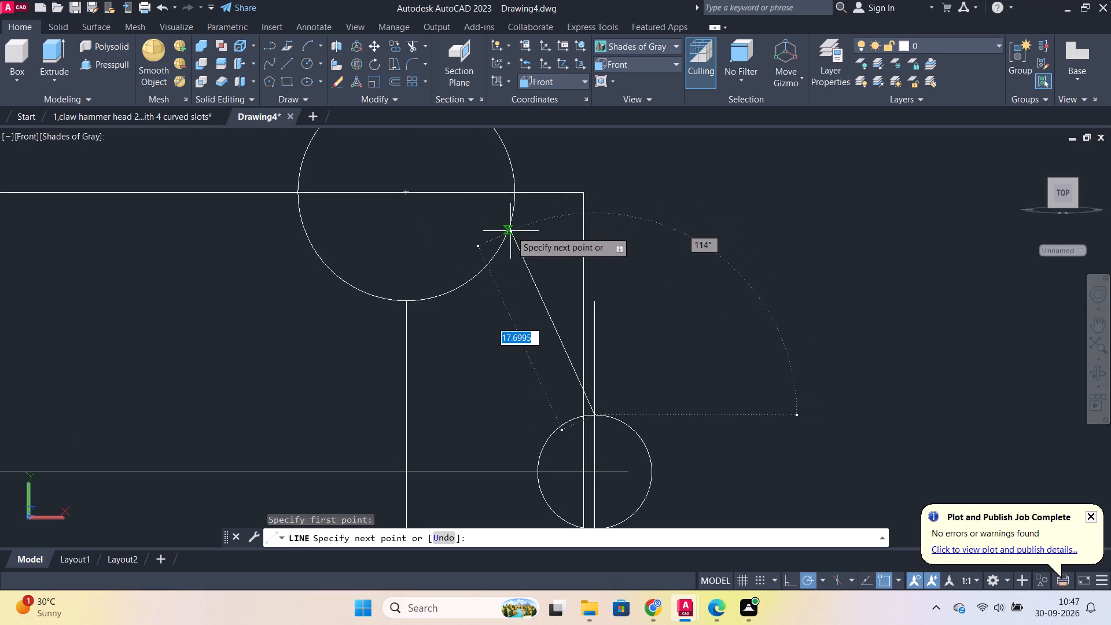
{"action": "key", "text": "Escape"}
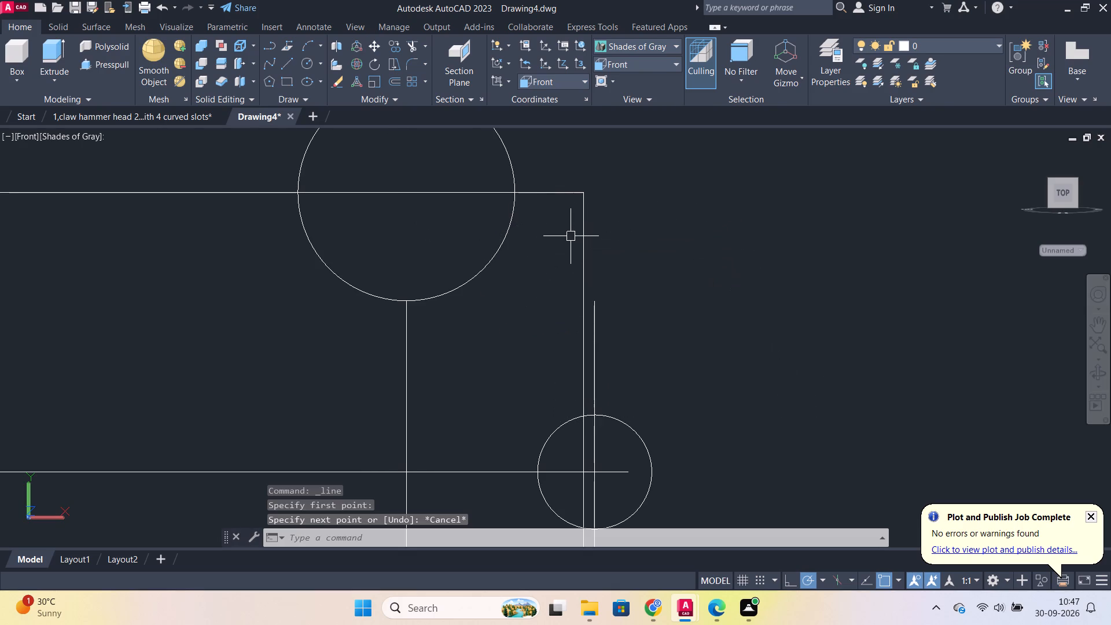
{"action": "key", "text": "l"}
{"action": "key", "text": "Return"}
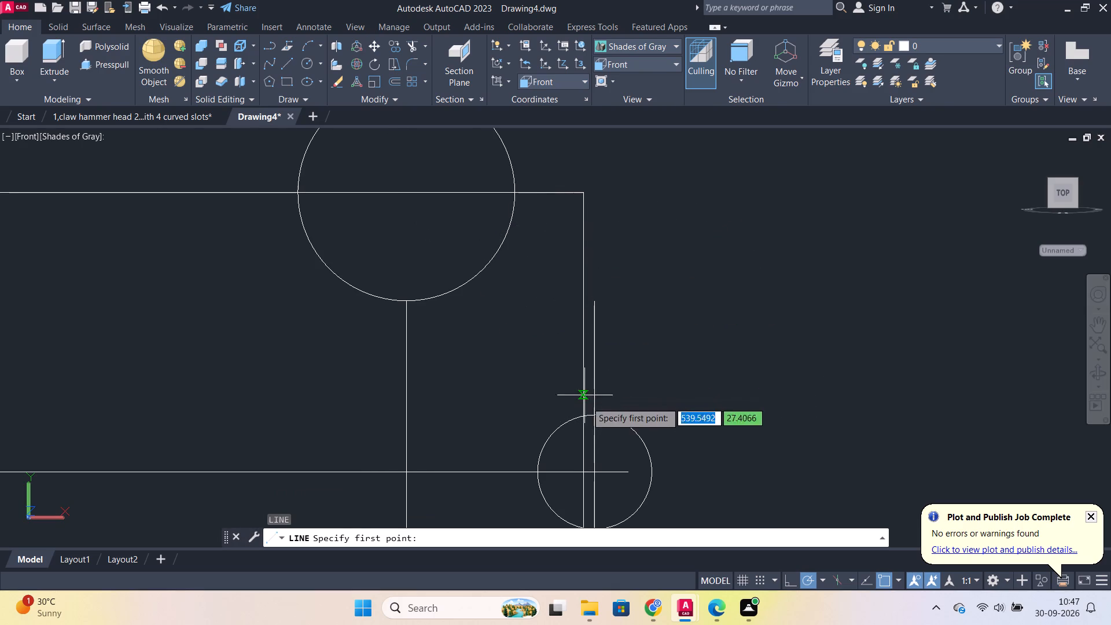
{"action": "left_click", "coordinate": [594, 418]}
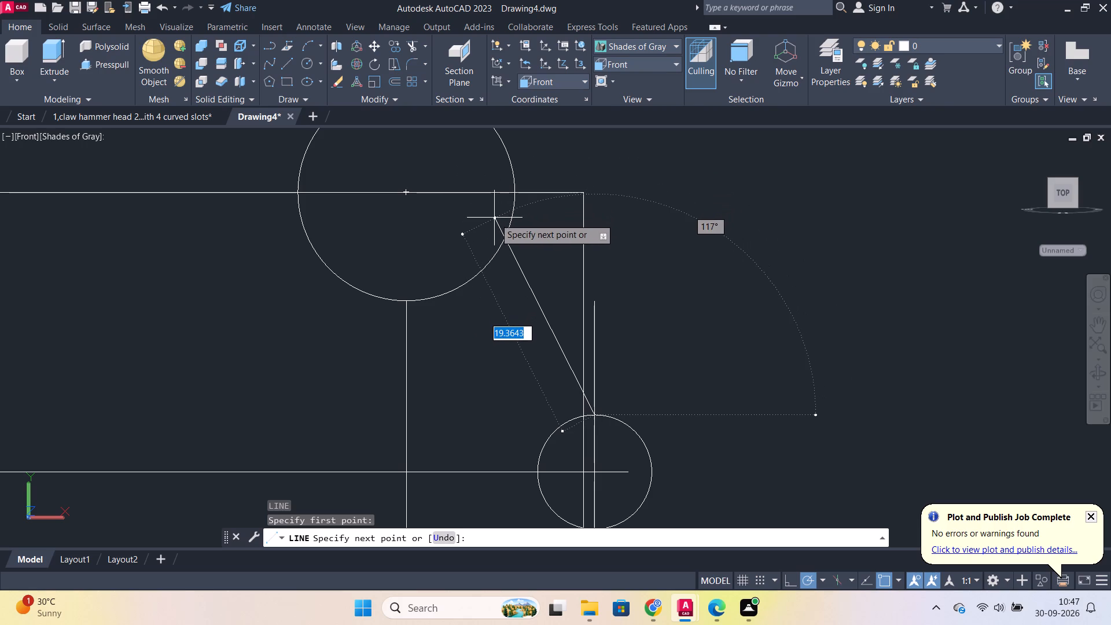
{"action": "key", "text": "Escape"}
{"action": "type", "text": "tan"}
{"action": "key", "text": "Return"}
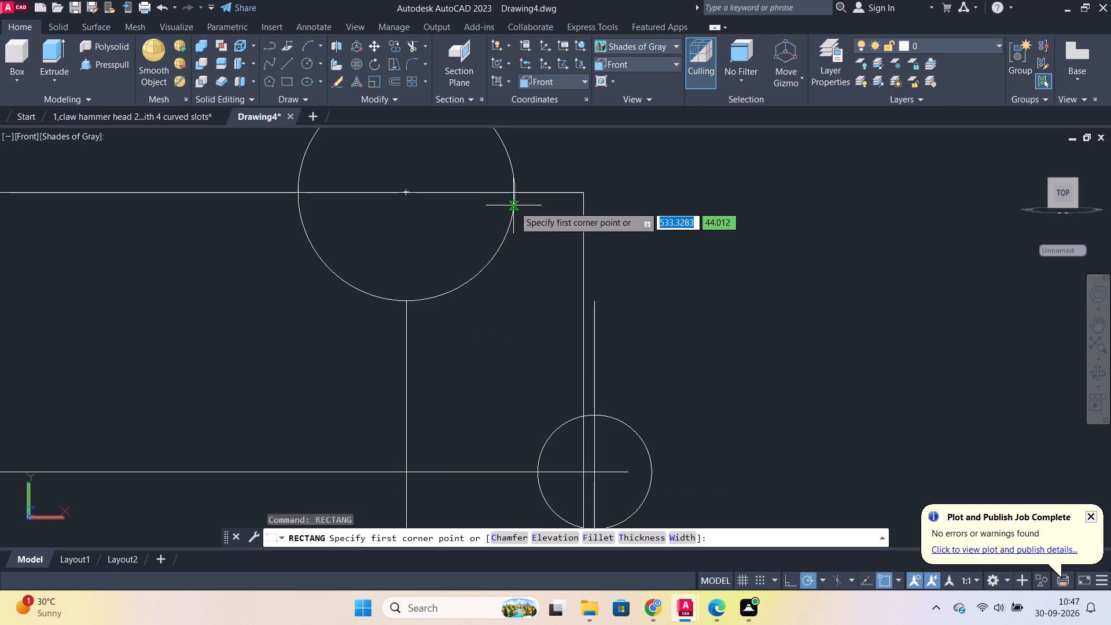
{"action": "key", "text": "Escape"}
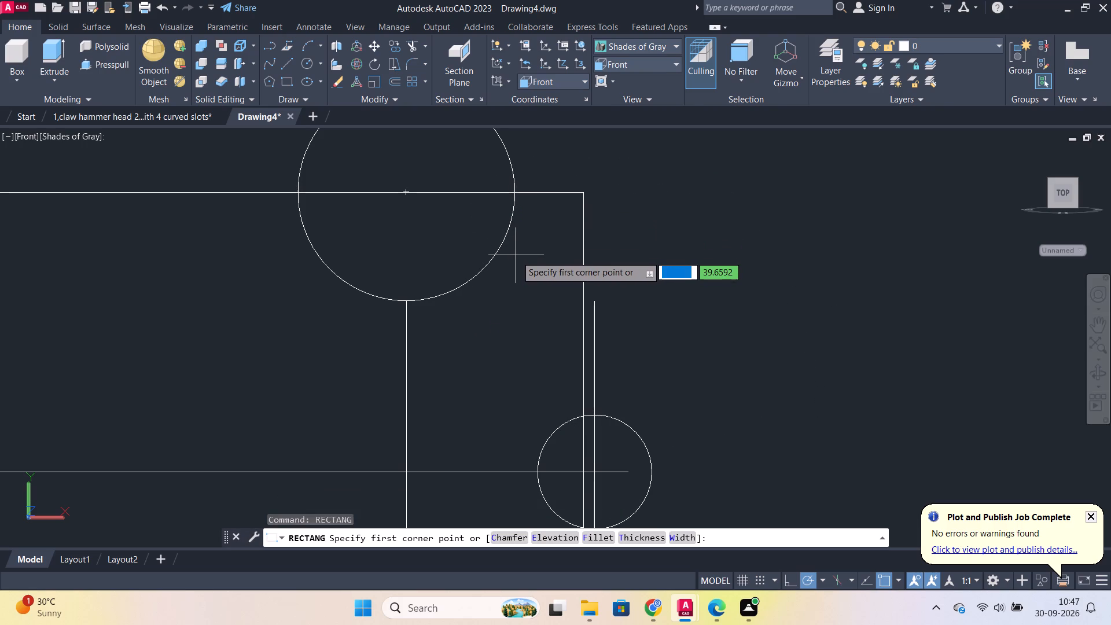
Draw a line tangent to the diameter 19 circle, ending at the top quadrant of the diameter 10 circle.
{"action": "key", "text": "l"}
{"action": "key", "text": "Return"}
{"action": "type", "text": "tan"}
{"action": "key", "text": "Return"}
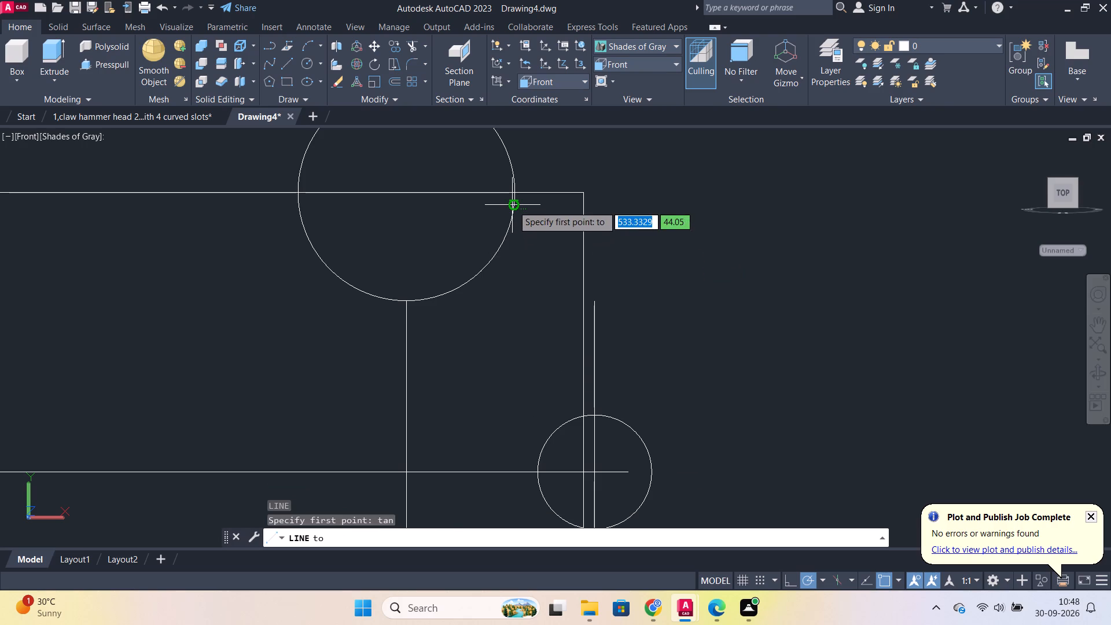
{"action": "left_click", "coordinate": [513, 205]}
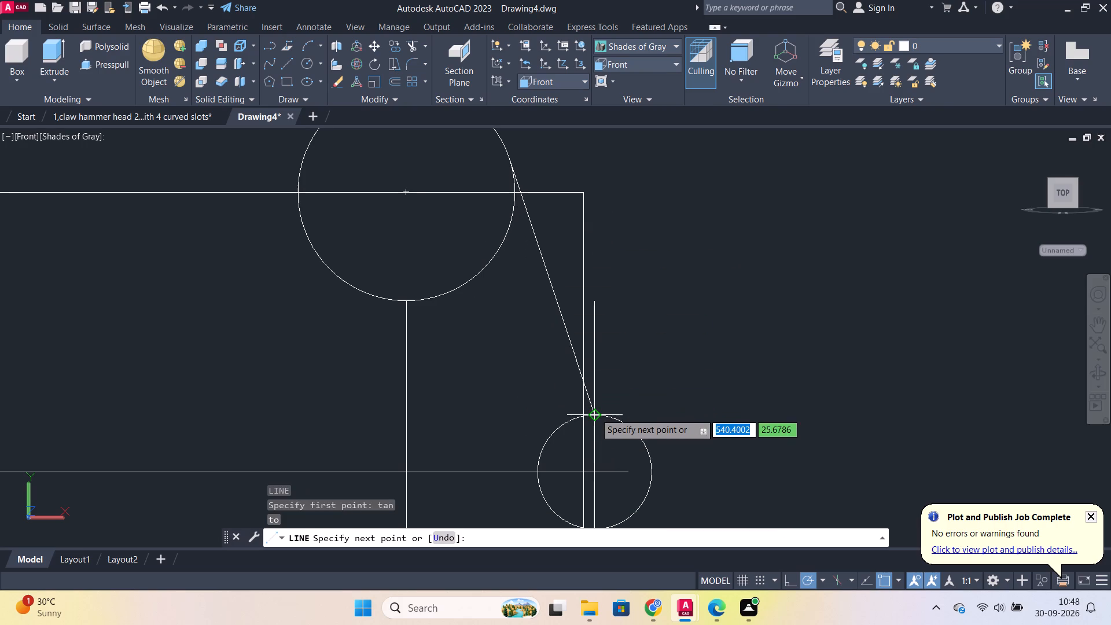
{"action": "left_click", "coordinate": [595, 412]}
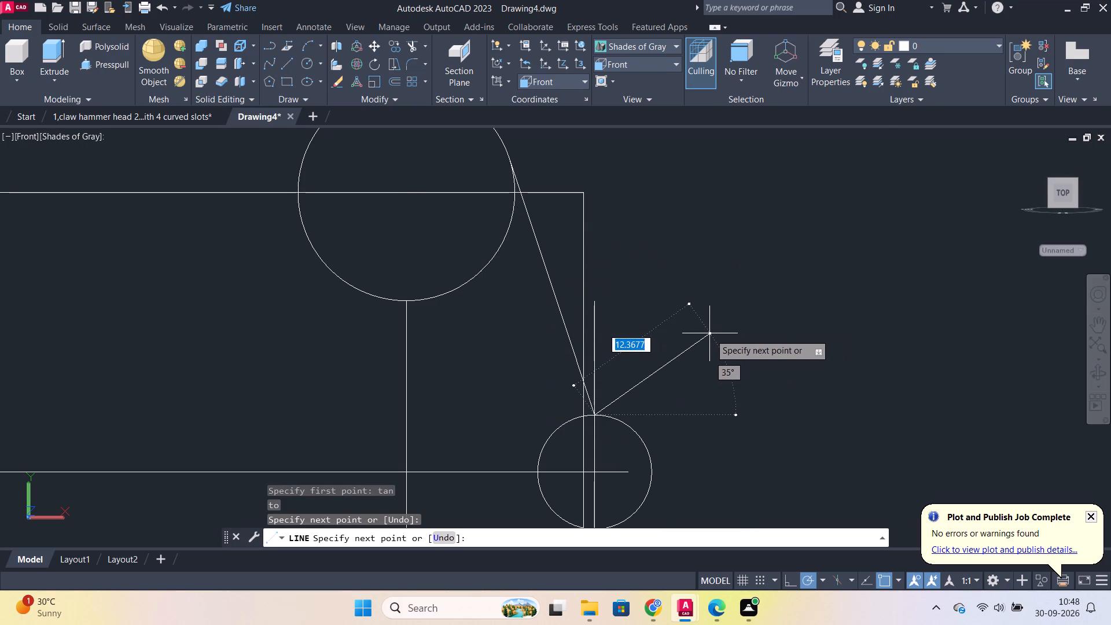
{"action": "key", "text": "Escape"}
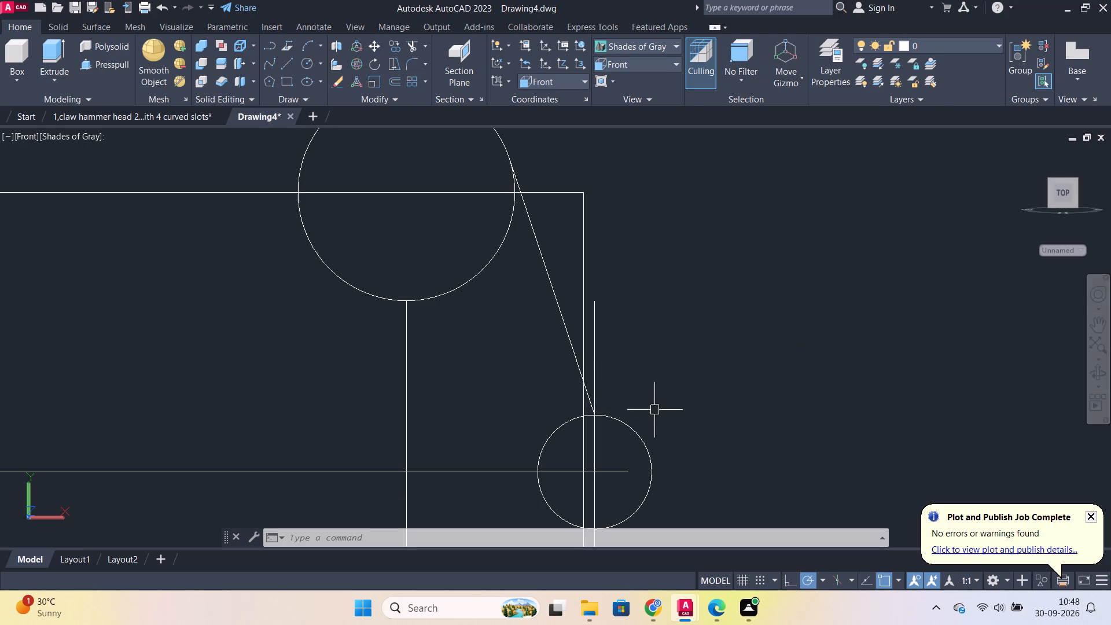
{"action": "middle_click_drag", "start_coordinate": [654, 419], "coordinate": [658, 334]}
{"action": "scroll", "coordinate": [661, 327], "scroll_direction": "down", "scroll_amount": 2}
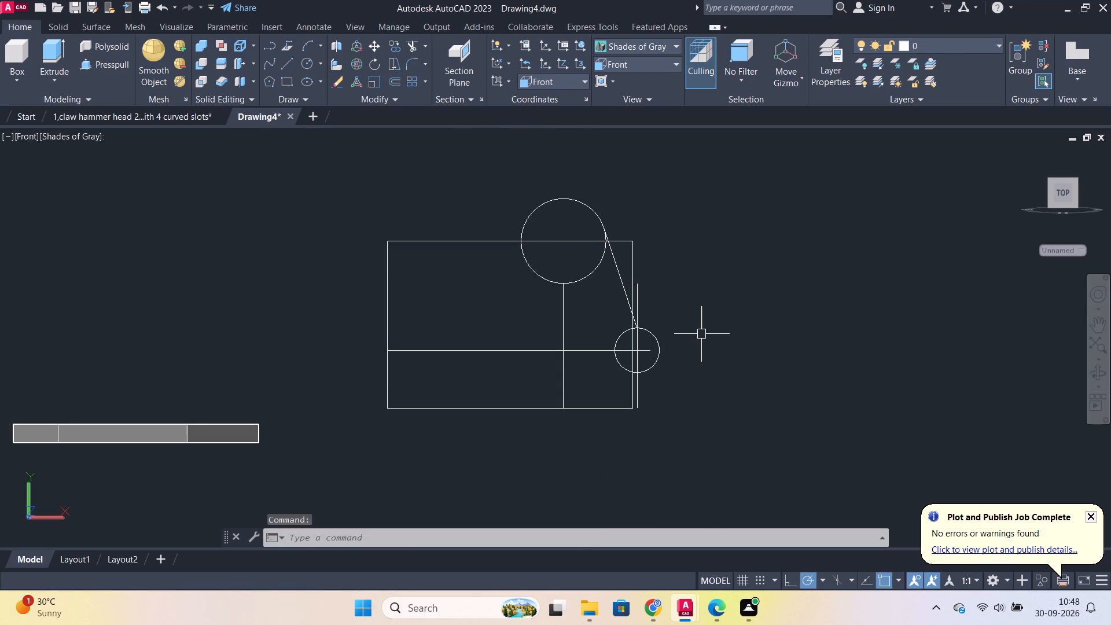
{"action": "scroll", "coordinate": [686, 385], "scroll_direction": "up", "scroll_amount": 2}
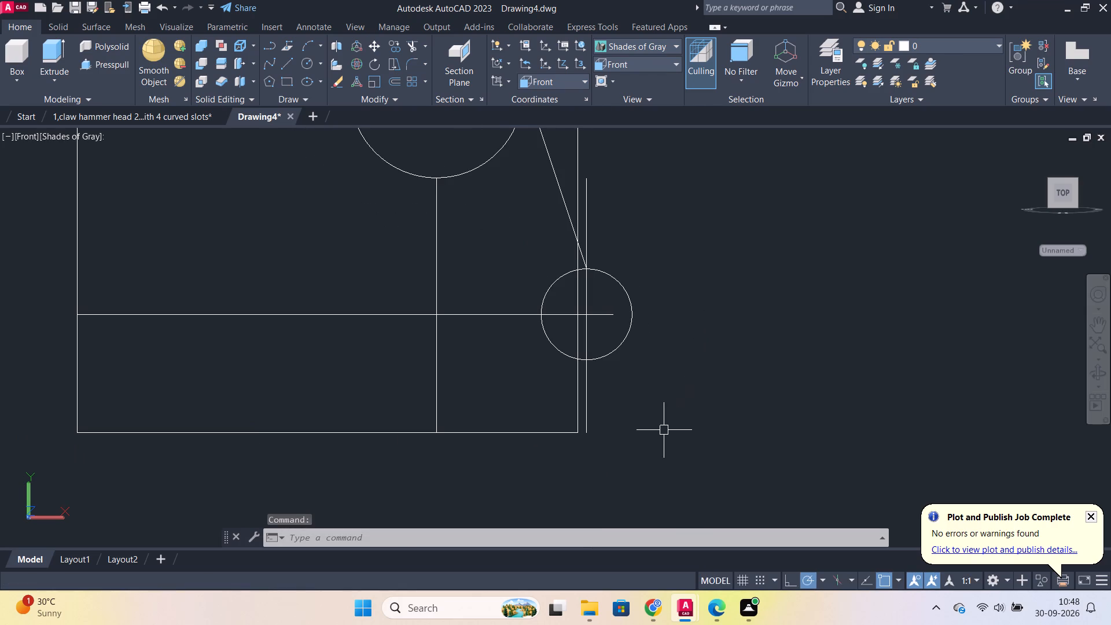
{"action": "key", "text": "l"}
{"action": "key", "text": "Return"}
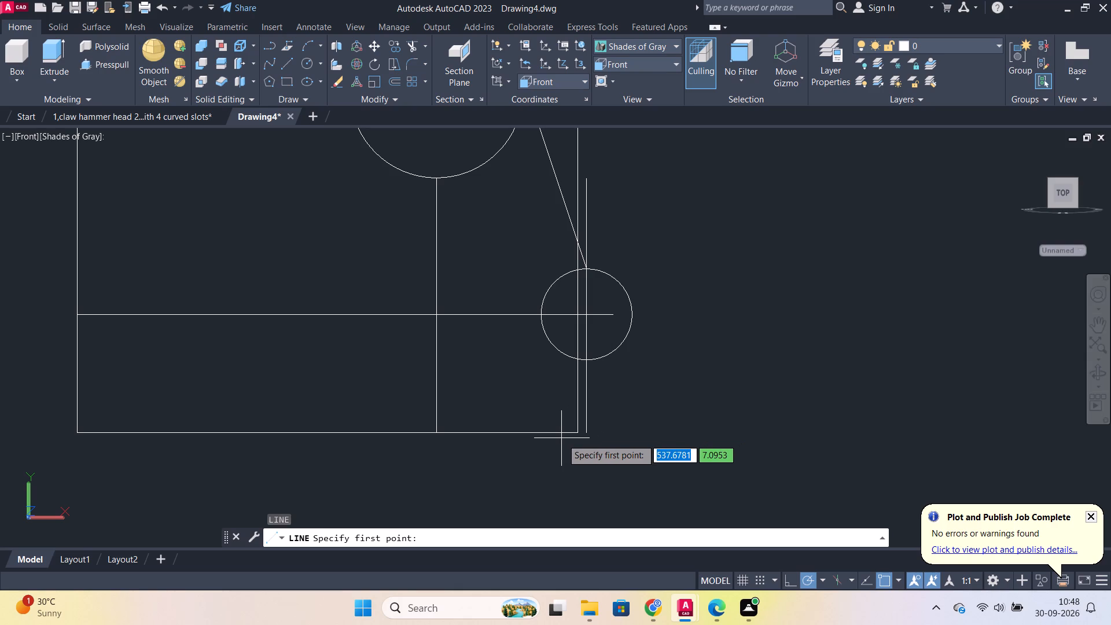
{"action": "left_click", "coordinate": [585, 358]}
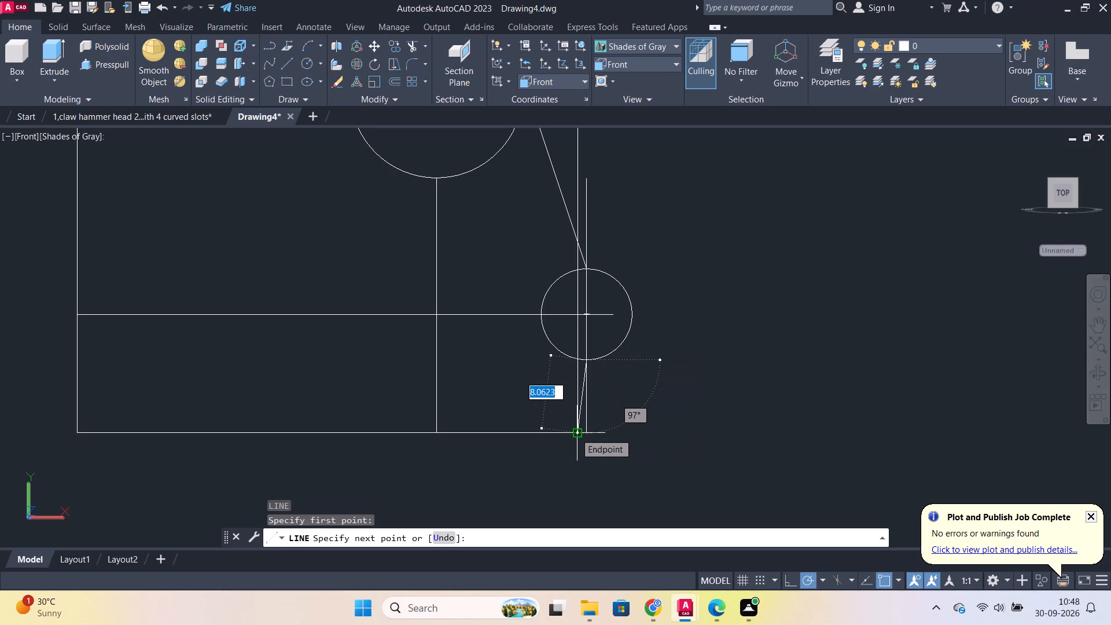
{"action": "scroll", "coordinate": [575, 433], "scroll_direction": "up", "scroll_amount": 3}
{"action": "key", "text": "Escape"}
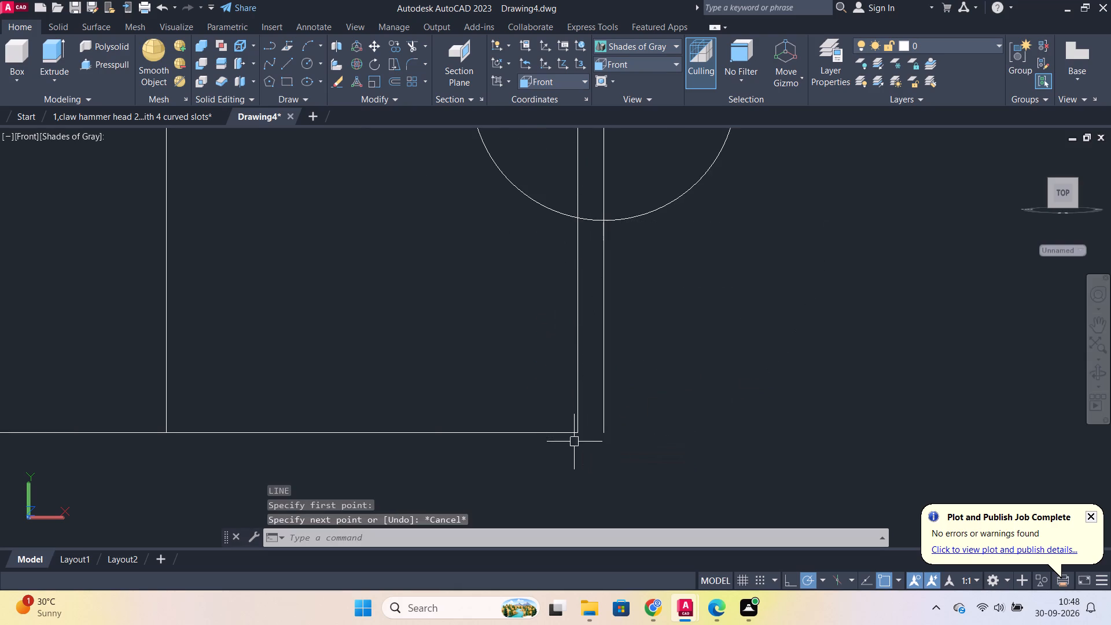
Draw a line tangent to the outer side of the diameter 10 circle, ending at the profile's lower right corner.
{"action": "key", "text": "l"}
{"action": "key", "text": "Return"}
{"action": "type", "text": "tan"}
{"action": "key", "text": "Return"}
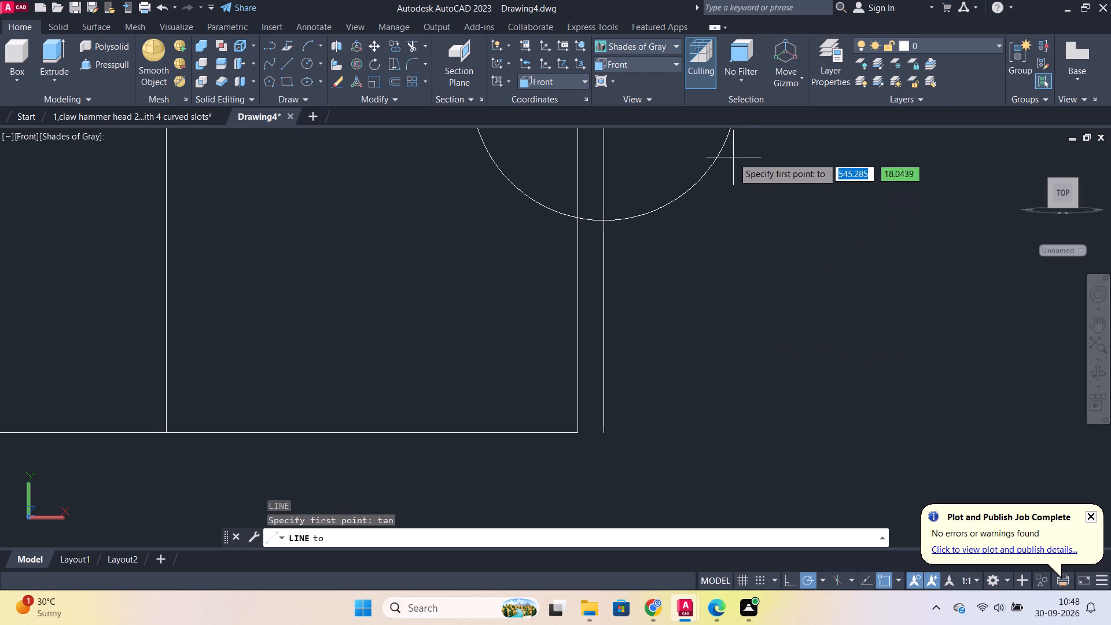
{"action": "left_click", "coordinate": [723, 144]}
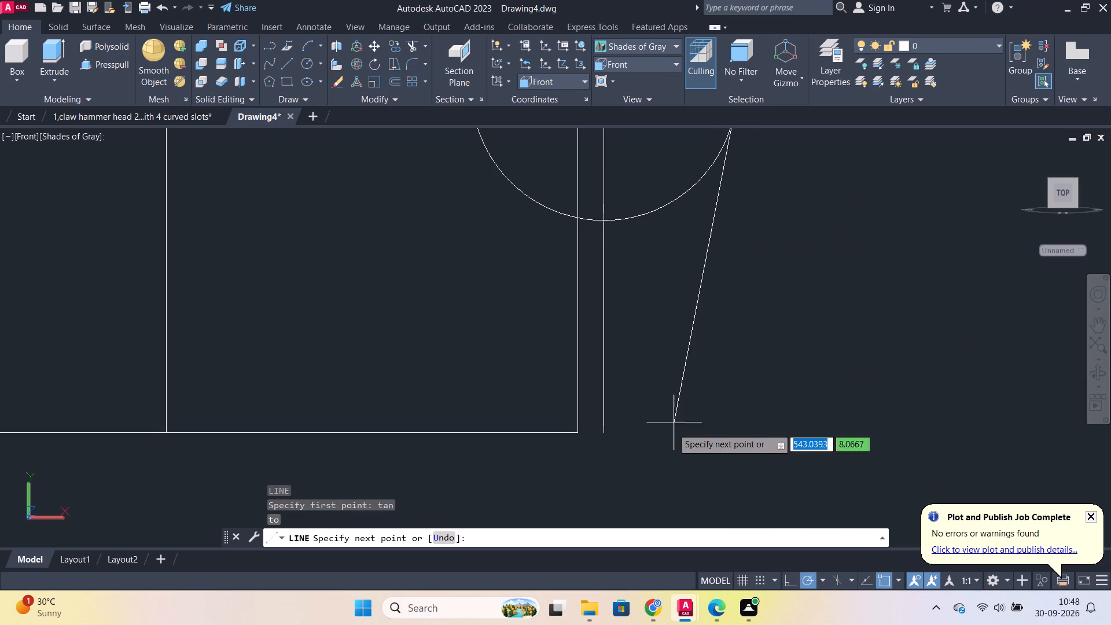
{"action": "left_click", "coordinate": [576, 434]}
{"action": "scroll", "coordinate": [704, 369], "scroll_direction": "down", "scroll_amount": 2}
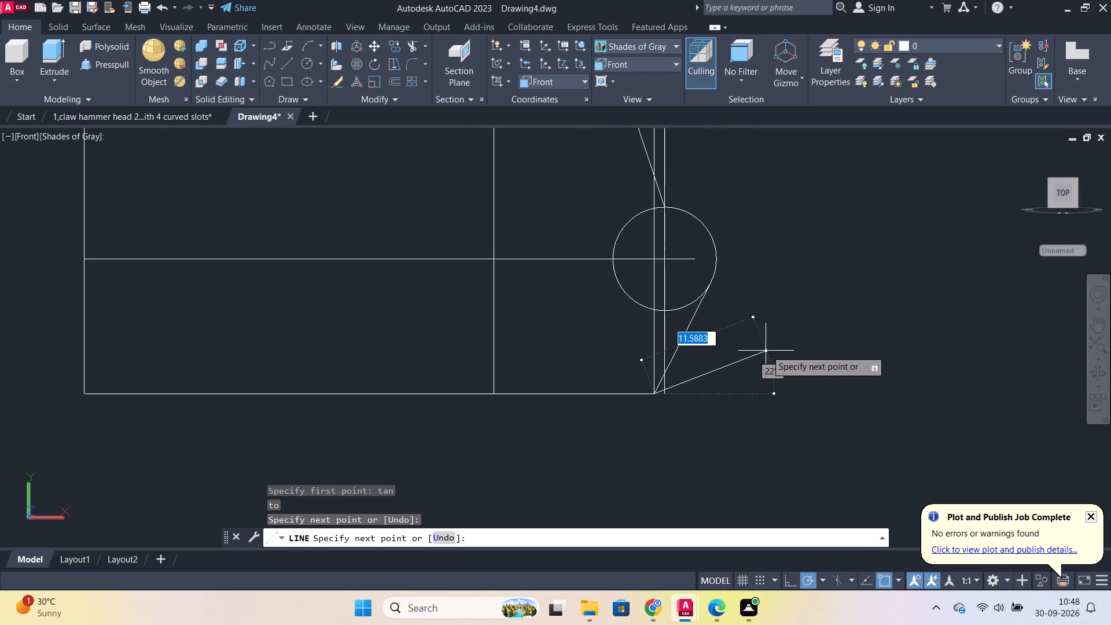
{"action": "key", "text": "Escape"}
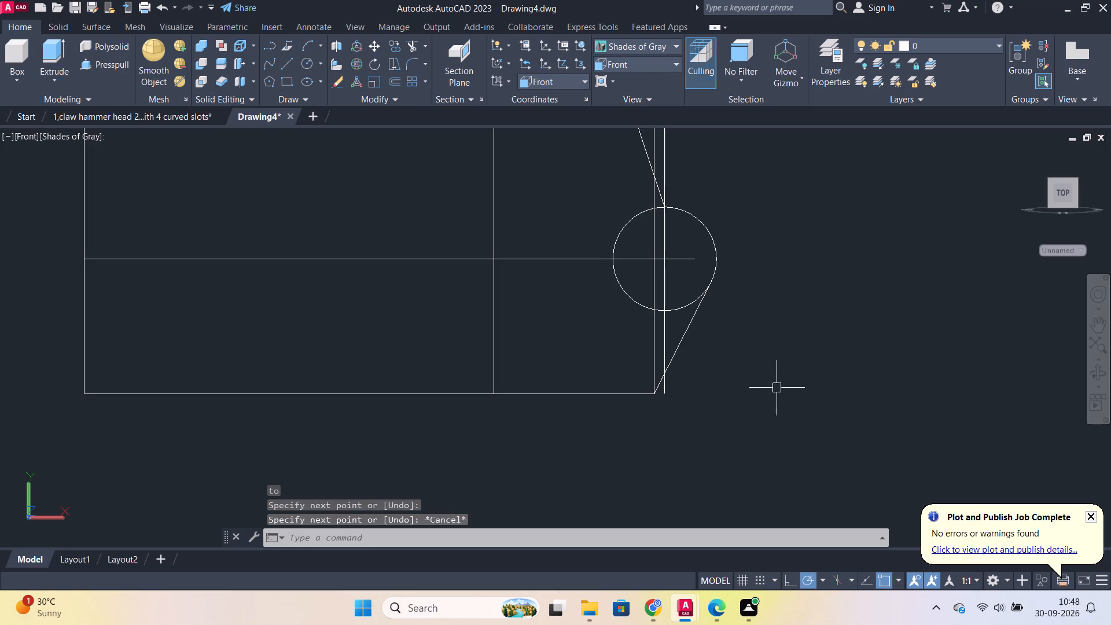
Erase the outer offset vertical line passing through the centre of the diameter 10 circle.
{"action": "left_click", "coordinate": [667, 328]}
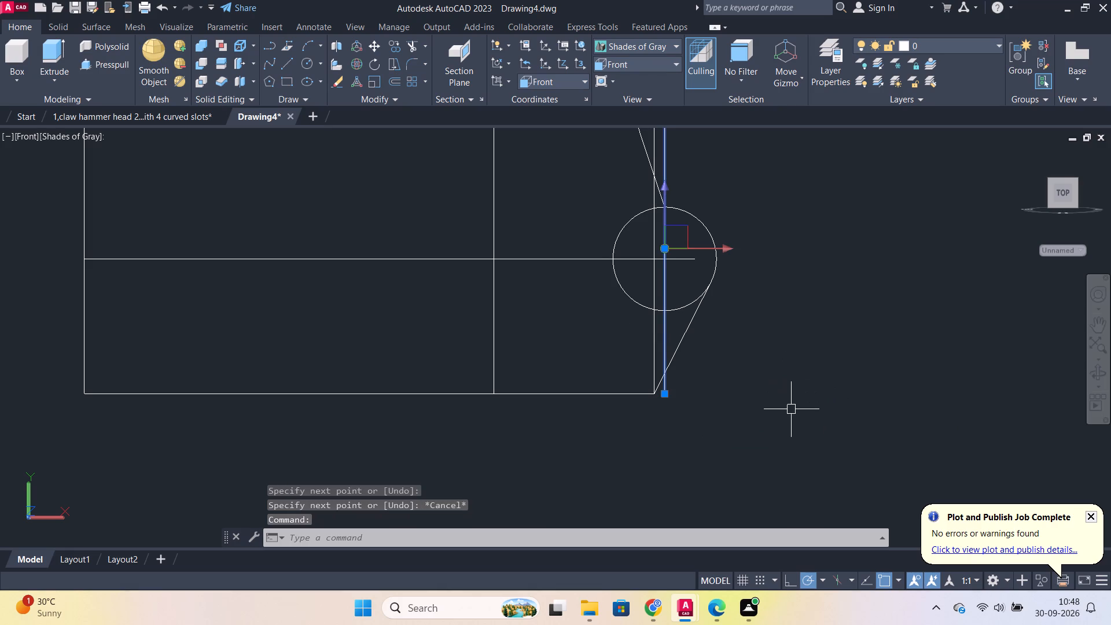
{"action": "key", "text": "e"}
{"action": "key", "text": "Return"}
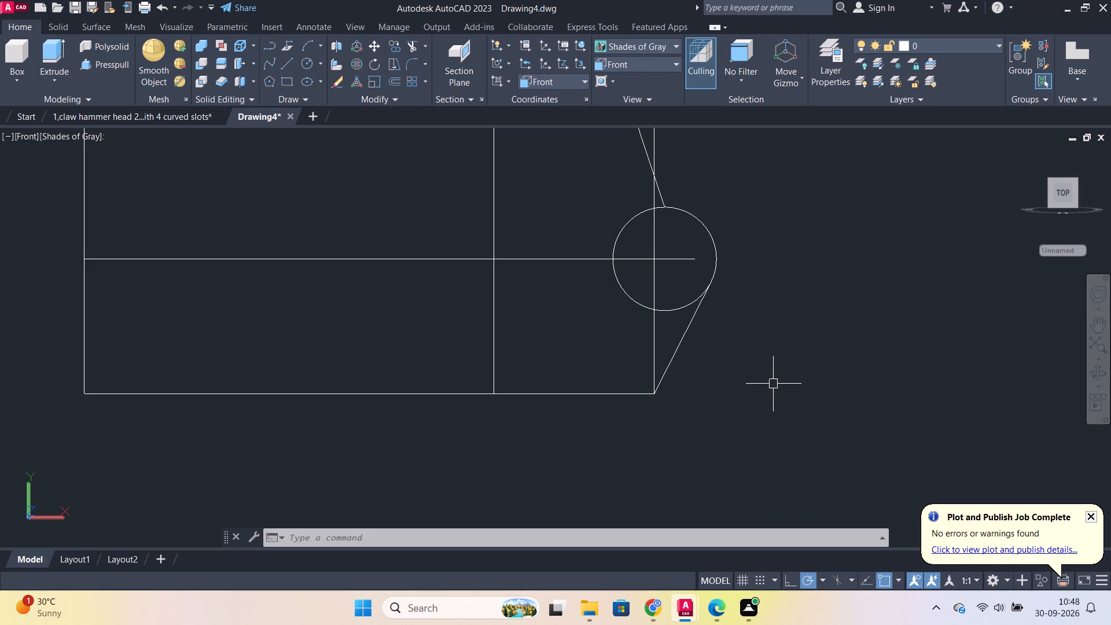
Trim the profile's upper right corner, removing the top horizontal and right vertical pieces beyond the upper tangent line.
{"action": "scroll", "coordinate": [778, 363], "scroll_direction": "down", "scroll_amount": 1}
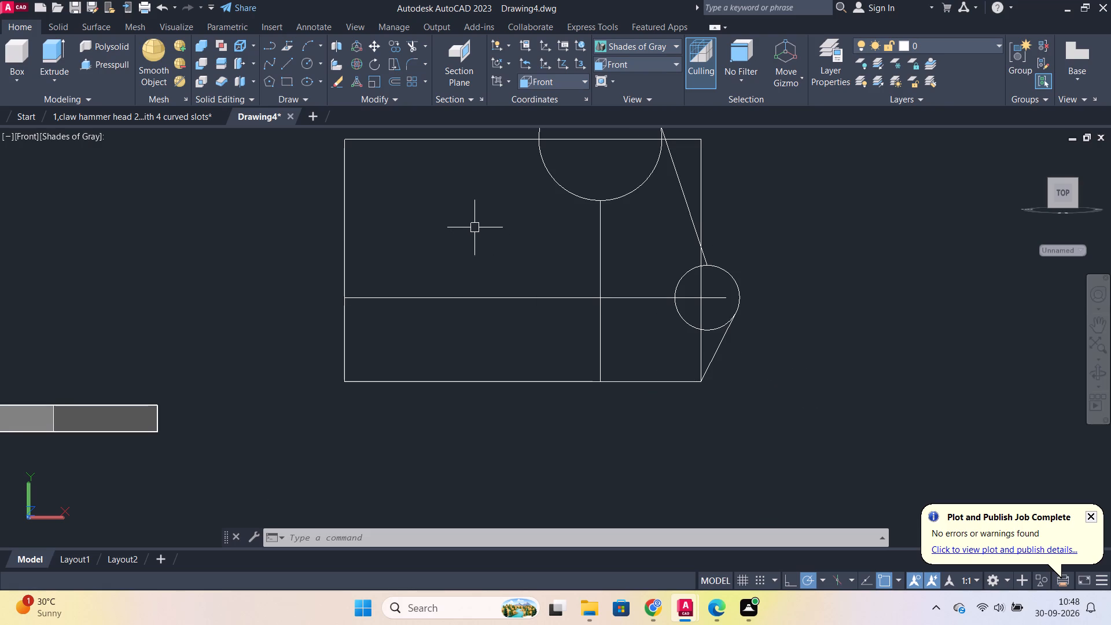
{"action": "middle_click_drag", "start_coordinate": [504, 258], "coordinate": [516, 272]}
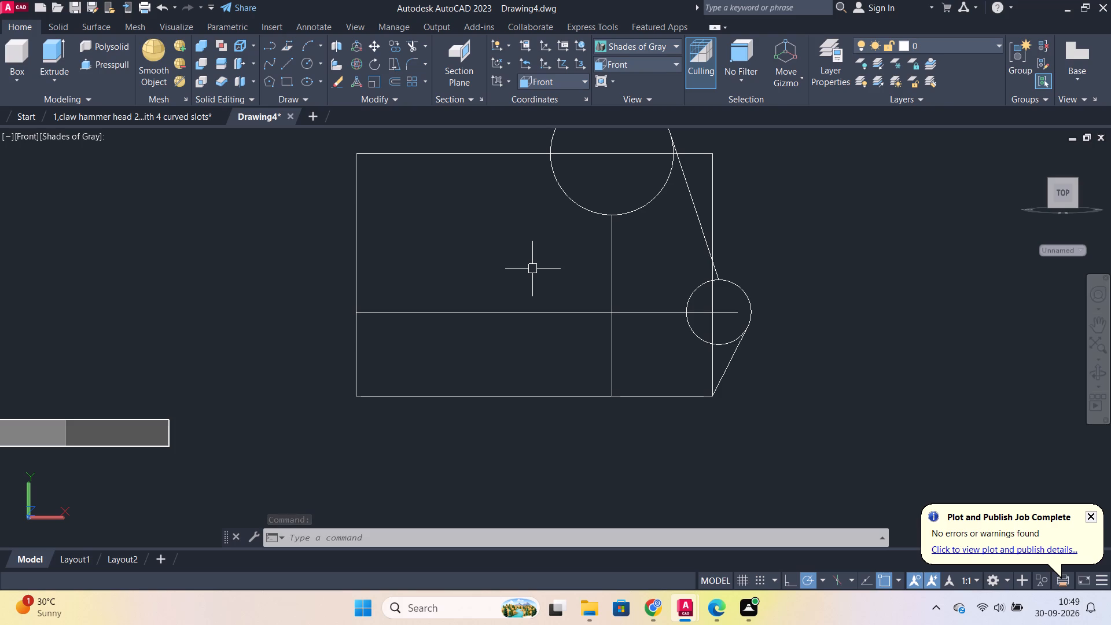
{"action": "middle_click_drag", "start_coordinate": [643, 258], "coordinate": [626, 281]}
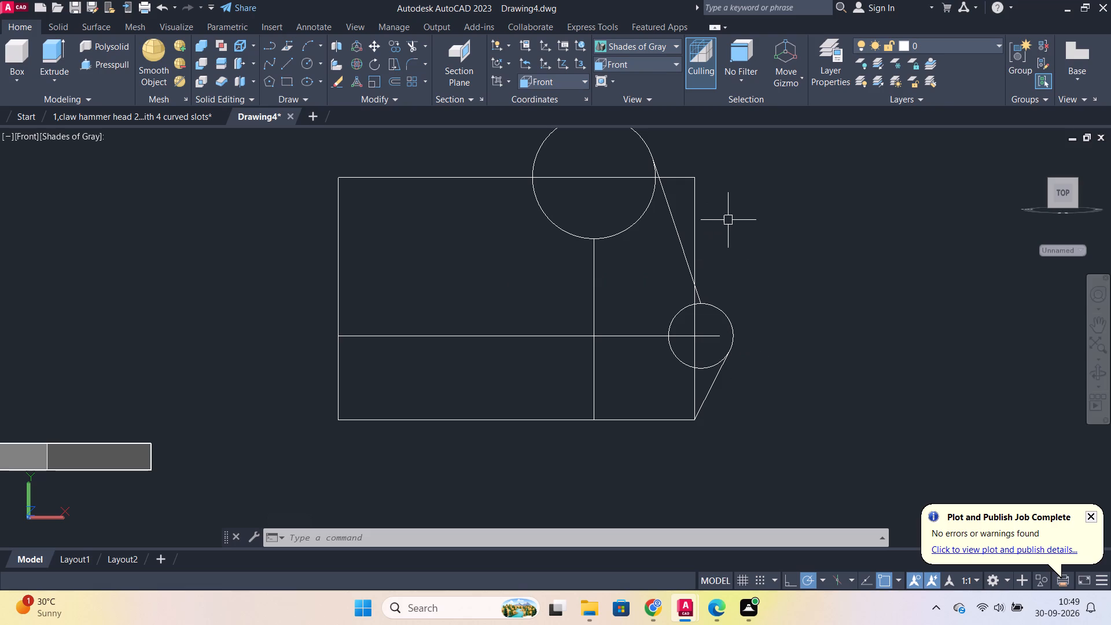
{"action": "type", "text": "tr"}
{"action": "key", "text": "Return"}
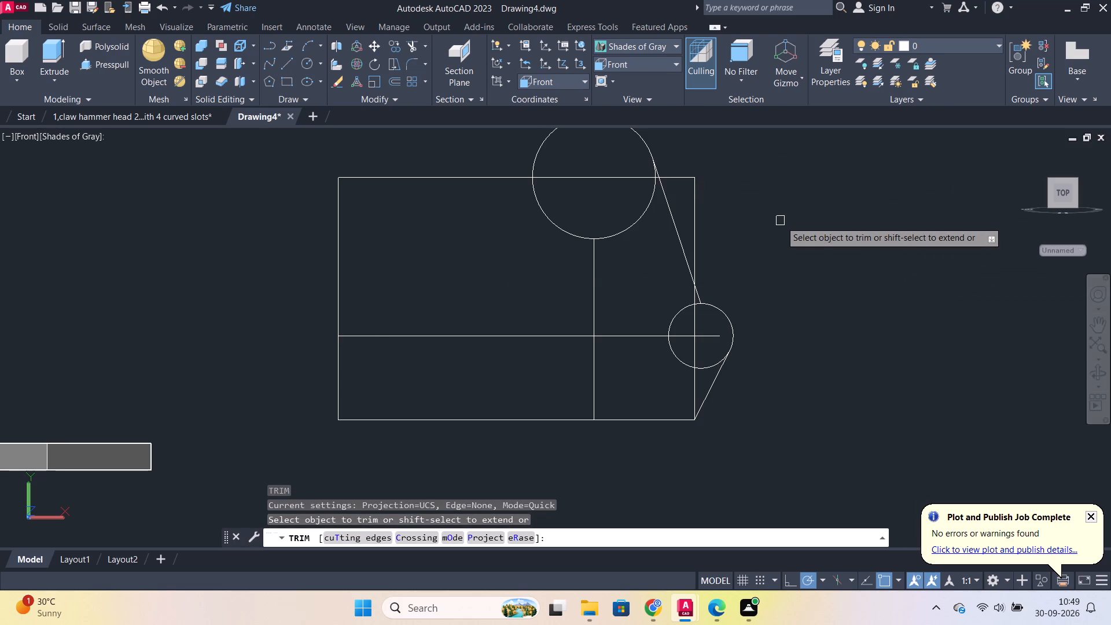
{"action": "middle_click_drag", "start_coordinate": [783, 222], "coordinate": [794, 225], "text": "shift"}
{"action": "middle_click_drag", "start_coordinate": [568, 238], "coordinate": [576, 278], "text": "ctrl"}
{"action": "scroll", "coordinate": [566, 245], "scroll_direction": "up", "scroll_amount": 2}
{"action": "scroll", "coordinate": [566, 226], "scroll_direction": "down", "scroll_amount": 2}
{"action": "middle_click_drag", "start_coordinate": [555, 164], "coordinate": [568, 274], "text": "shift"}
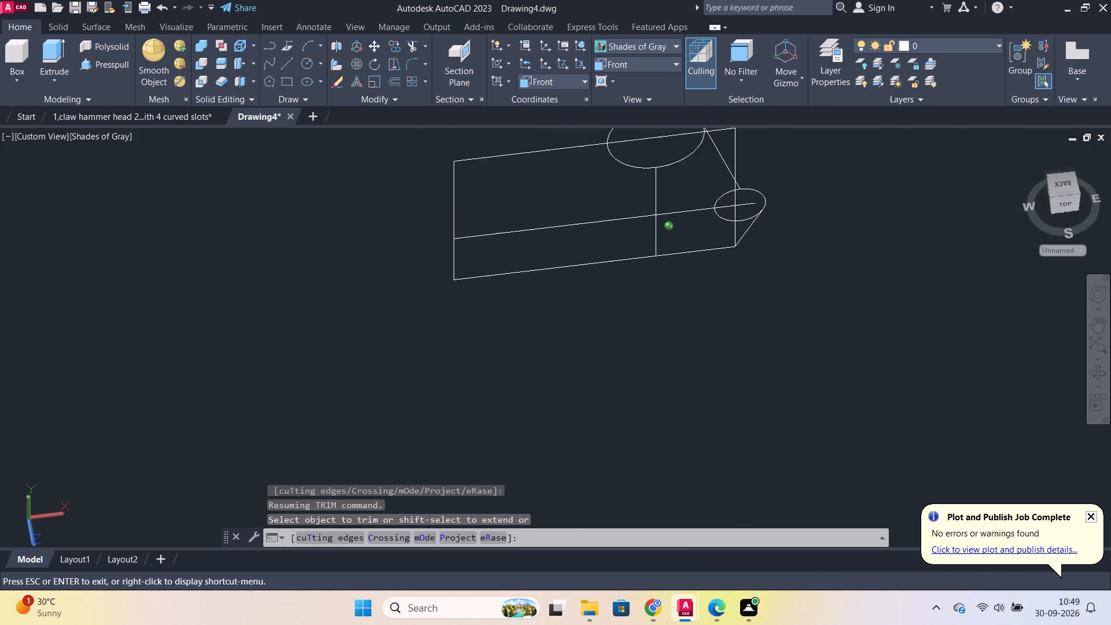
{"action": "middle_click_drag", "start_coordinate": [568, 274], "coordinate": [562, 289], "text": "shift"}
{"action": "left_click", "coordinate": [718, 151]}
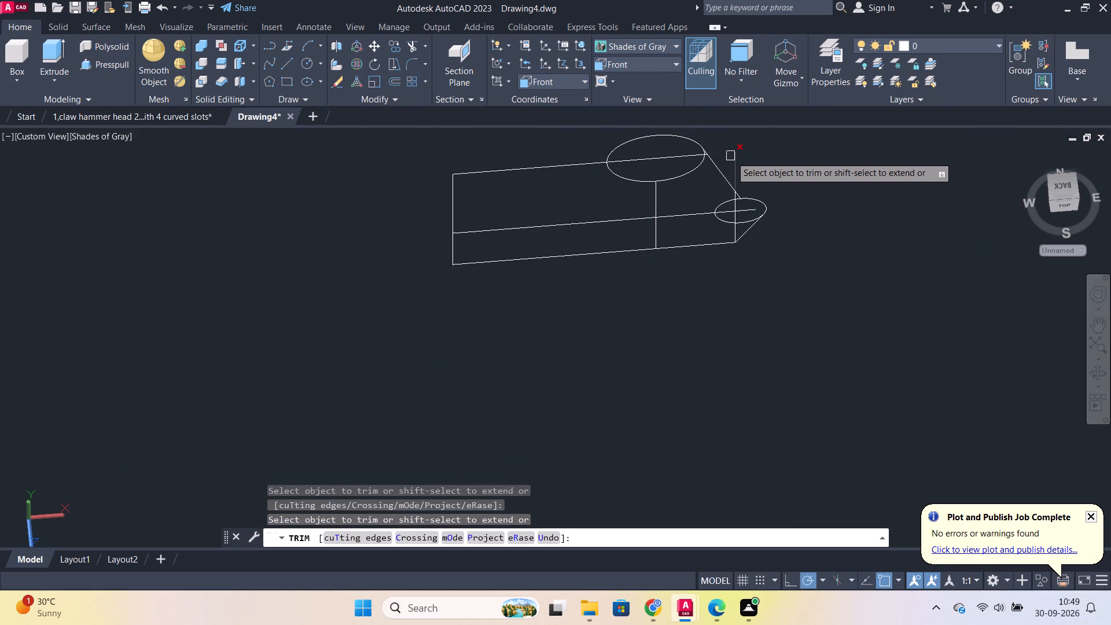
{"action": "left_click", "coordinate": [731, 156]}
{"action": "scroll", "coordinate": [781, 223], "scroll_direction": "up", "scroll_amount": 2}
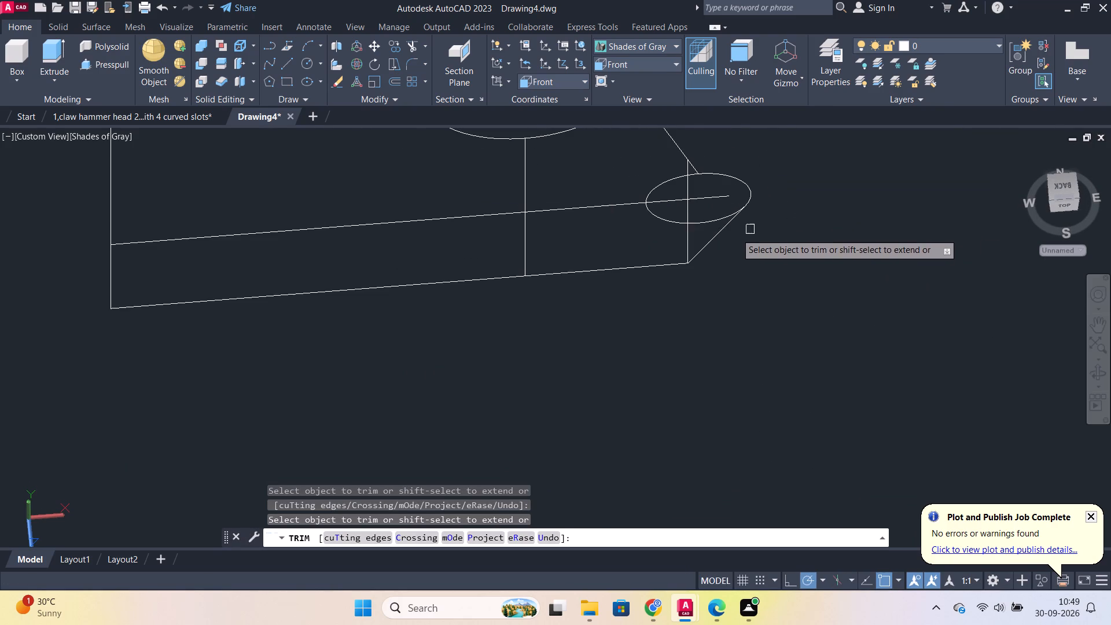
Trim the horizontal line inside the diameter 10 circle and the remaining right vertical segments inside, below and above that circle.
{"action": "left_click", "coordinate": [689, 198]}
{"action": "left_click", "coordinate": [686, 191]}
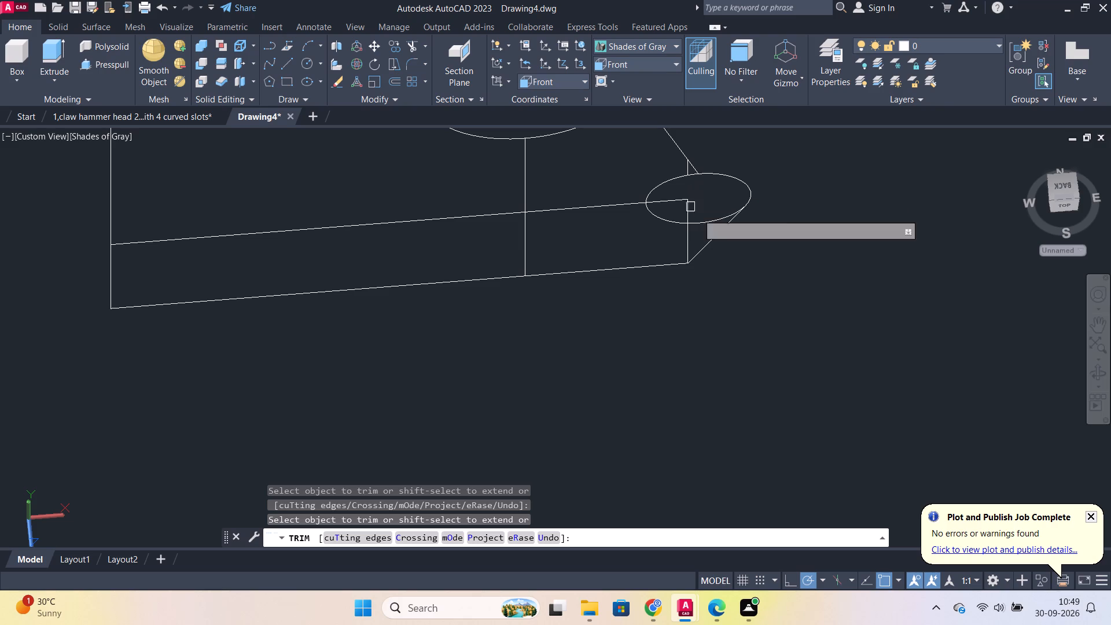
{"action": "left_click", "coordinate": [690, 237]}
{"action": "left_click", "coordinate": [686, 211]}
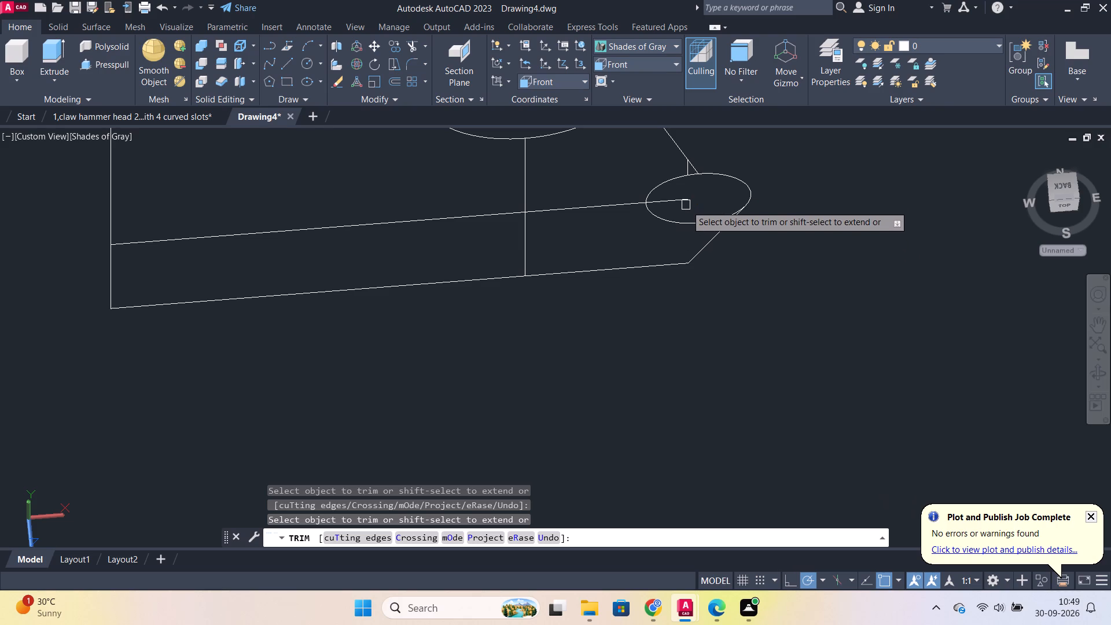
{"action": "left_click", "coordinate": [686, 204]}
{"action": "scroll", "coordinate": [682, 167], "scroll_direction": "up", "scroll_amount": 3}
{"action": "left_click", "coordinate": [698, 171]}
{"action": "scroll", "coordinate": [698, 172], "scroll_direction": "down", "scroll_amount": 5}
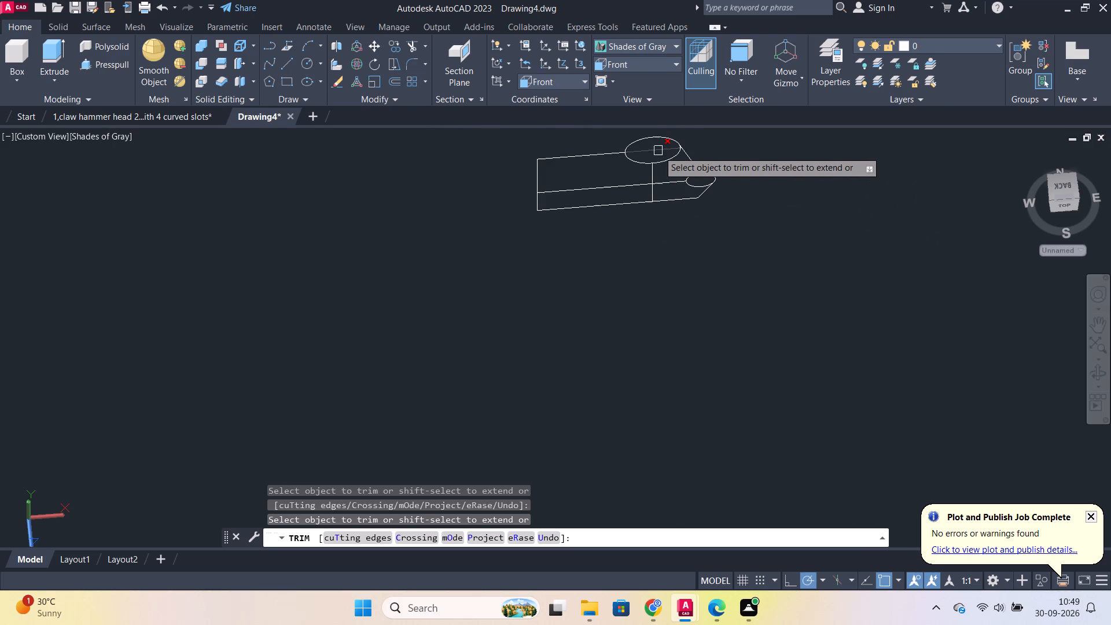
Trim the part of the top horizontal line inside the diameter 19 circle.
{"action": "left_click", "coordinate": [658, 151]}
{"action": "scroll", "coordinate": [609, 255], "scroll_direction": "up", "scroll_amount": 1}
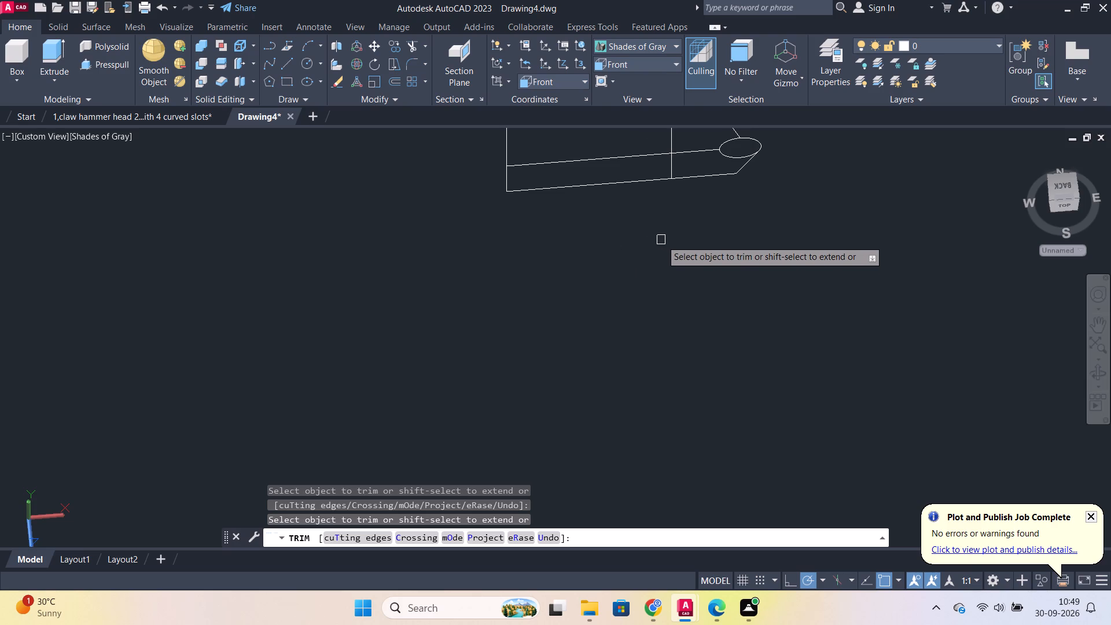
End the Trim command and restore the Front view.
{"action": "middle_click_drag", "start_coordinate": [663, 240], "coordinate": [660, 285]}
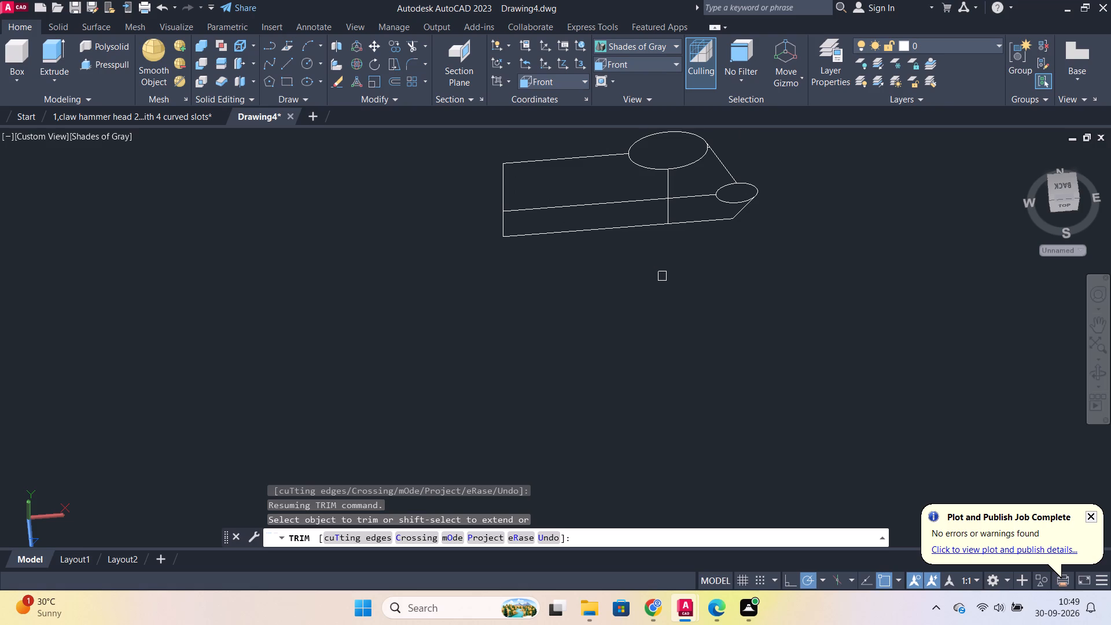
{"action": "left_click", "coordinate": [673, 69]}
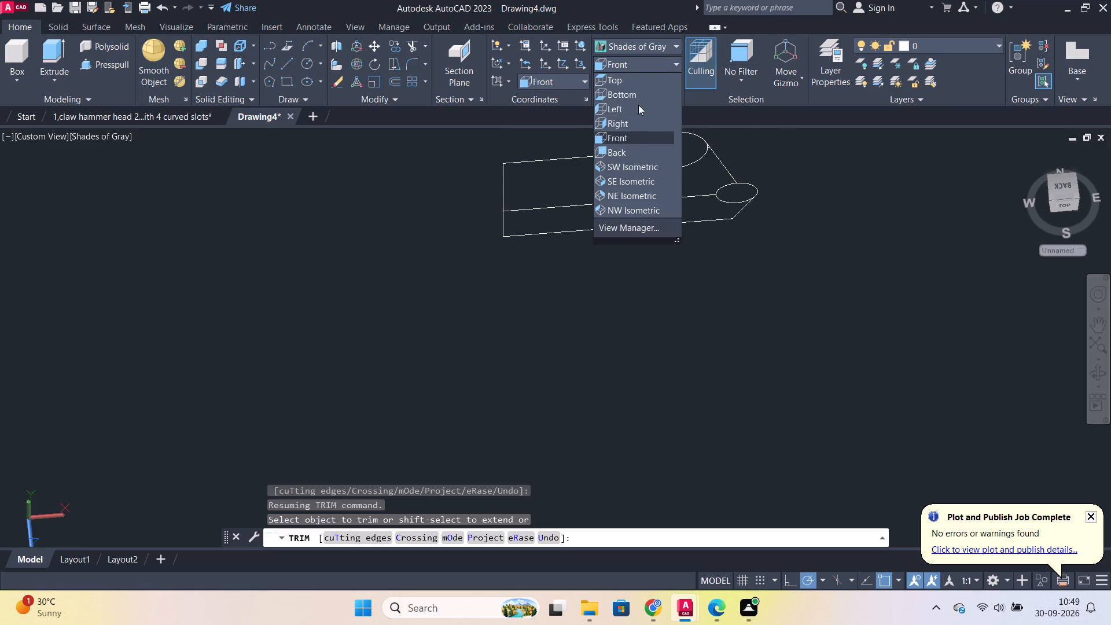
{"action": "left_click", "coordinate": [623, 132]}
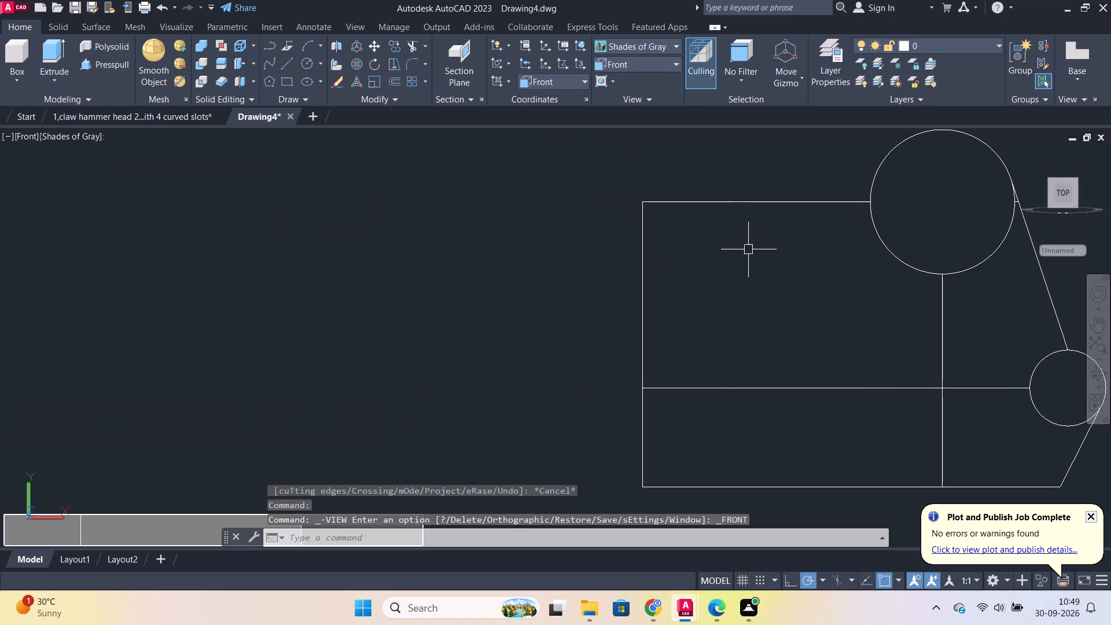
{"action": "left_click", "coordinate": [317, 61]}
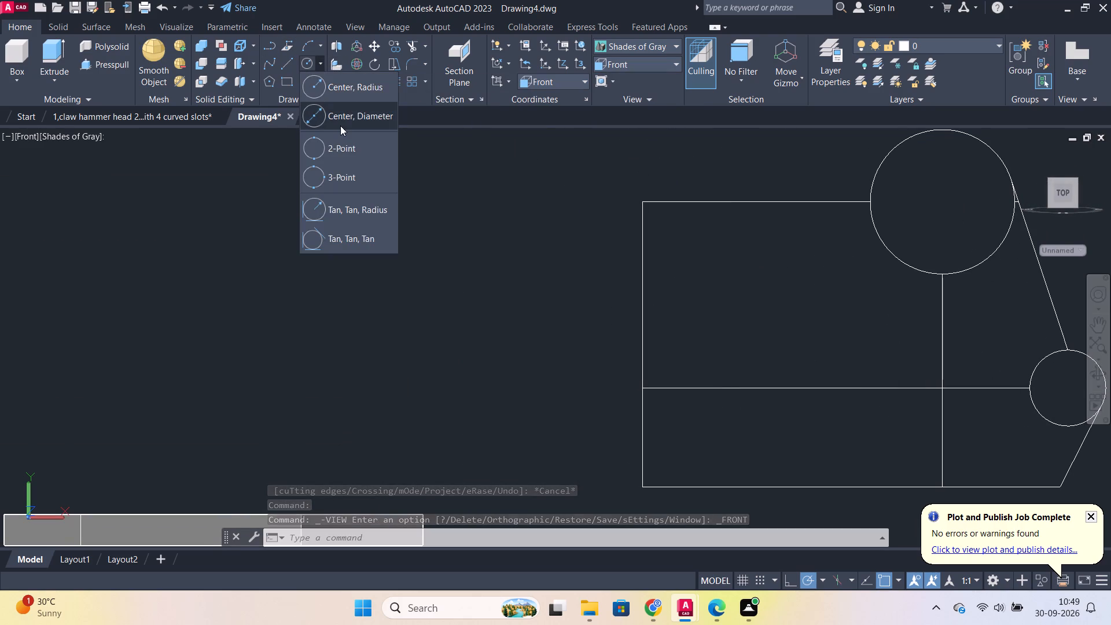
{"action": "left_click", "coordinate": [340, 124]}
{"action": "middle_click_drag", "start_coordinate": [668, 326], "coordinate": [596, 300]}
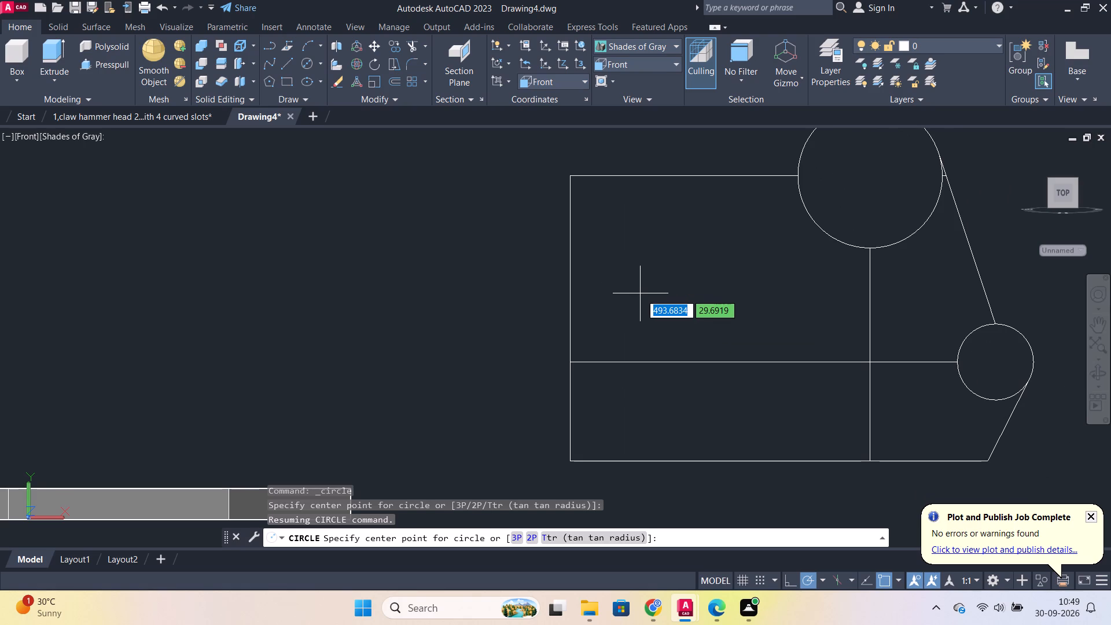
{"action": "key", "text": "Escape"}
Offset the profile's left vertical line inward by 12.
{"action": "key", "text": "o"}
{"action": "key", "text": "Return"}
{"action": "key", "text": "Return"}
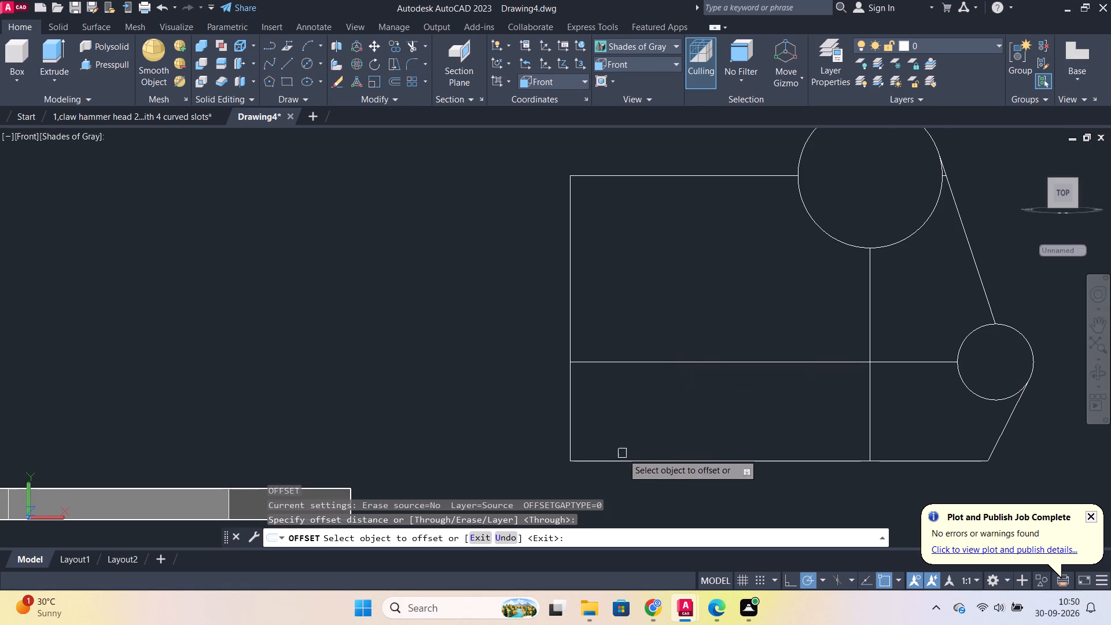
{"action": "left_click", "coordinate": [572, 425]}
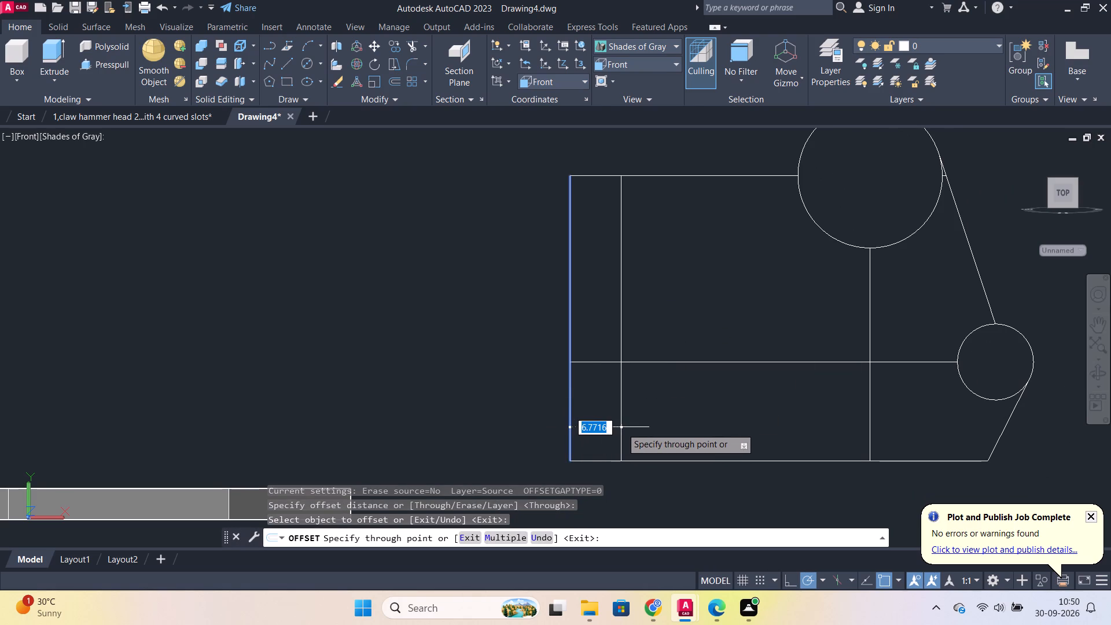
{"action": "type", "text": "12"}
{"action": "key", "text": "Return"}
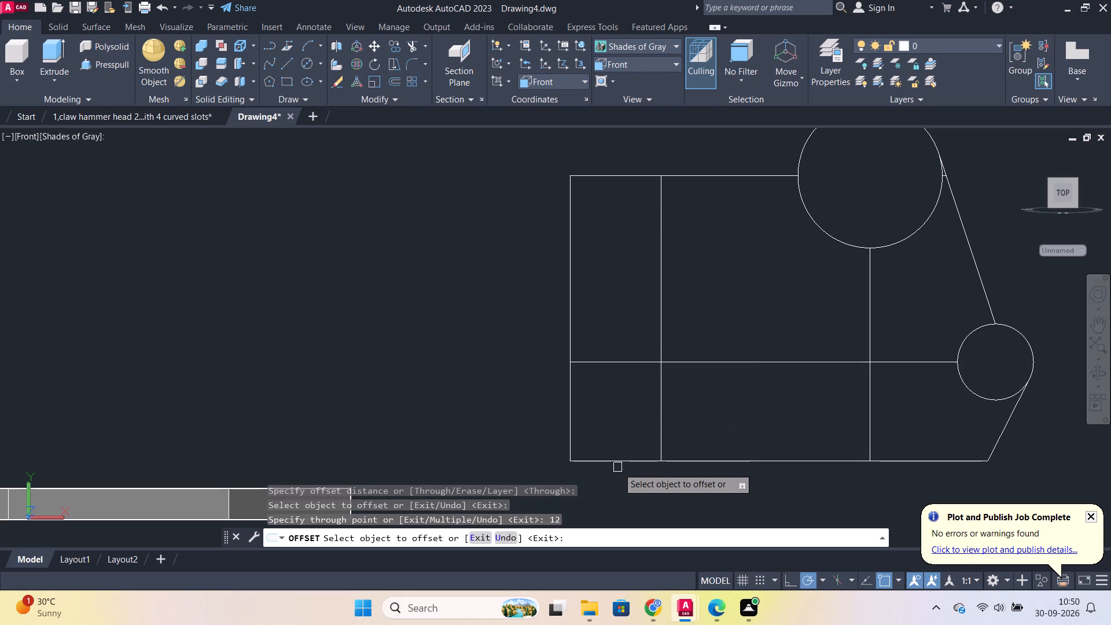
Offset the profile's bottom line upward by 19 and end the Offset command.
{"action": "left_click", "coordinate": [617, 464]}
{"action": "type", "text": "19"}
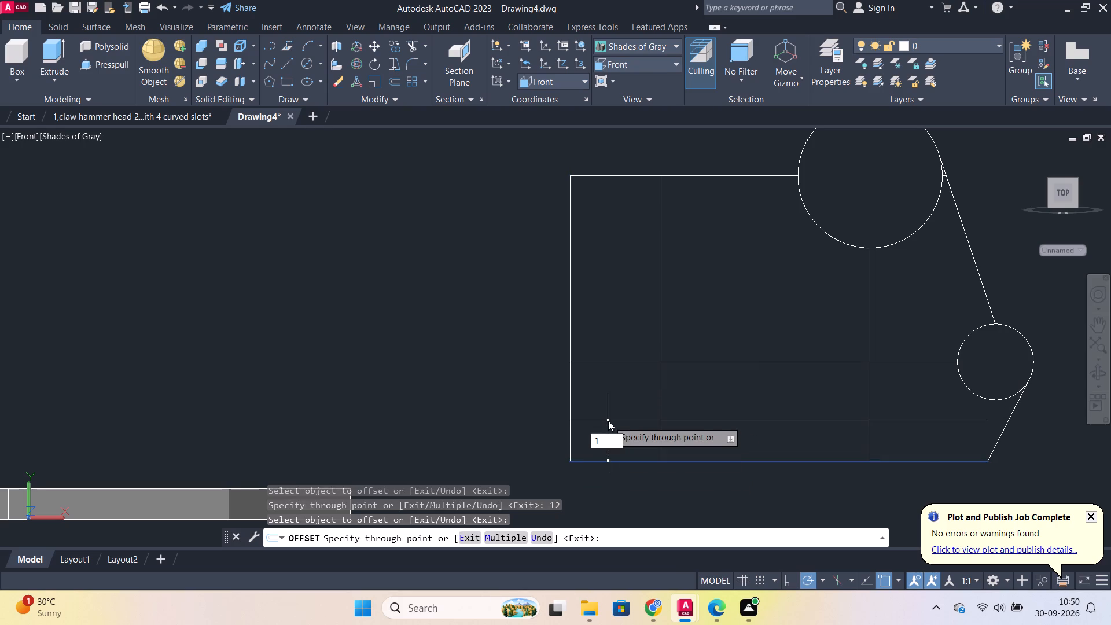
{"action": "key", "text": "Return"}
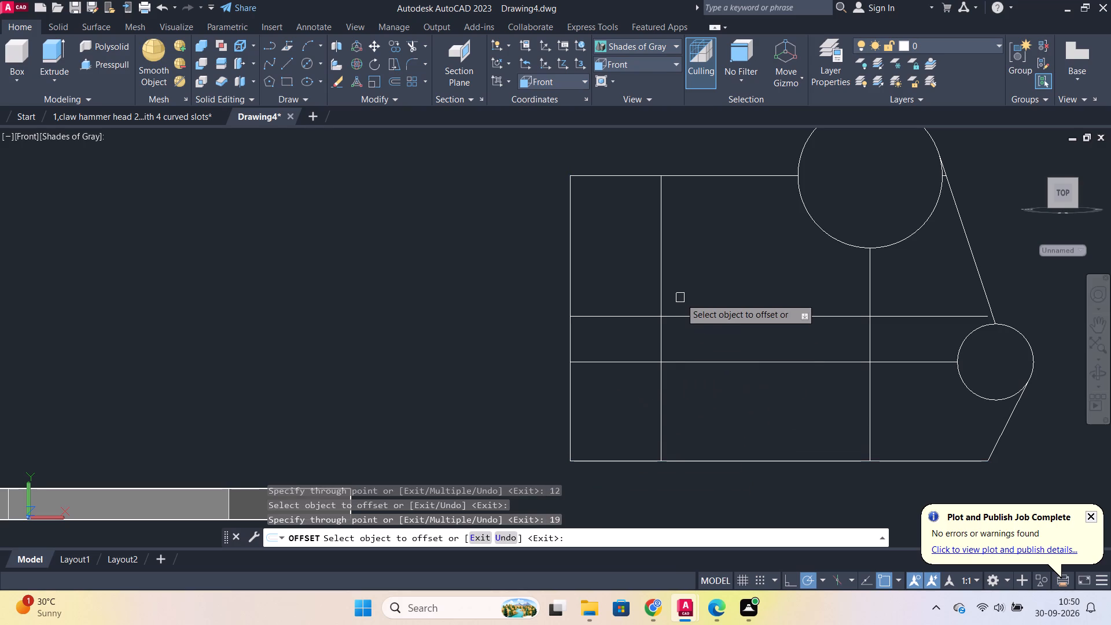
{"action": "key", "text": "Escape"}
Draw a diameter 10 circle centred where the 12 and 19 offset lines cross.
{"action": "key", "text": "c"}
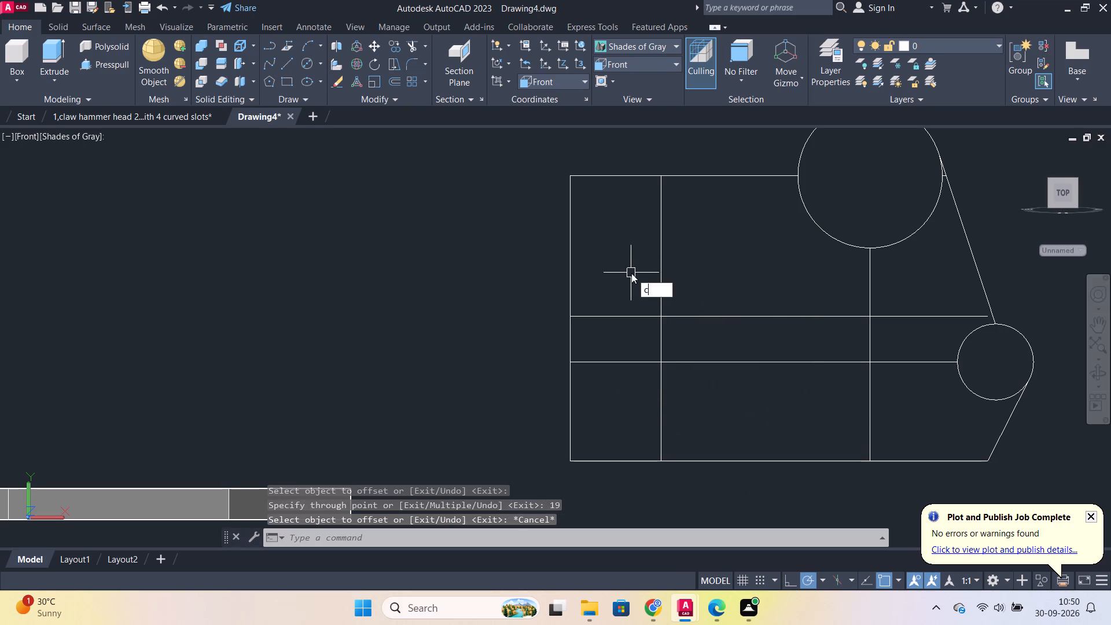
{"action": "key", "text": "Return"}
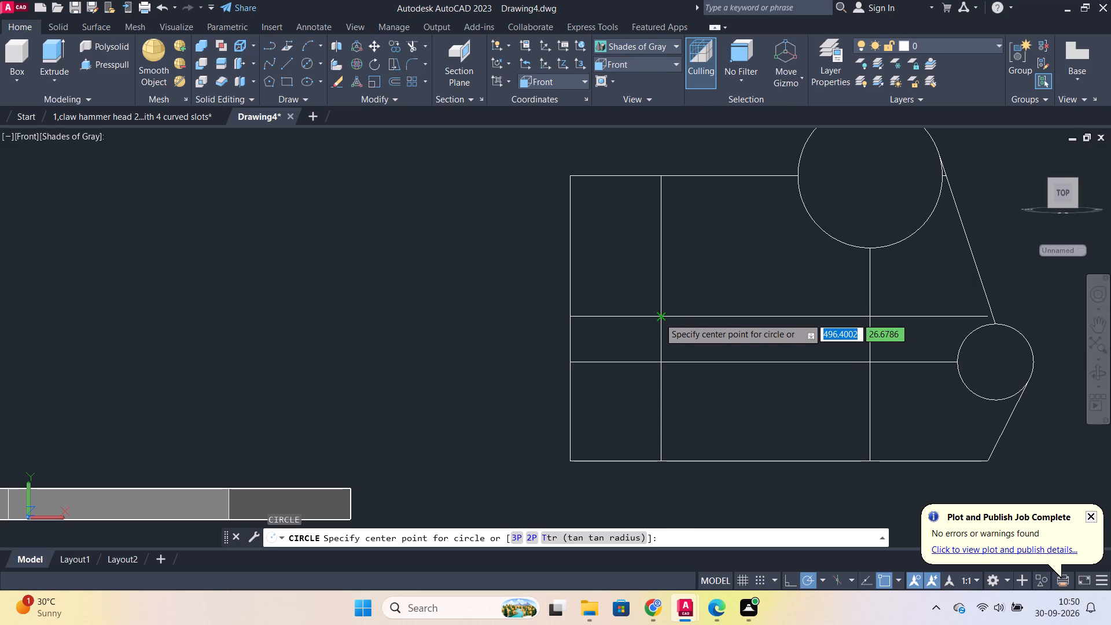
{"action": "left_click", "coordinate": [659, 318]}
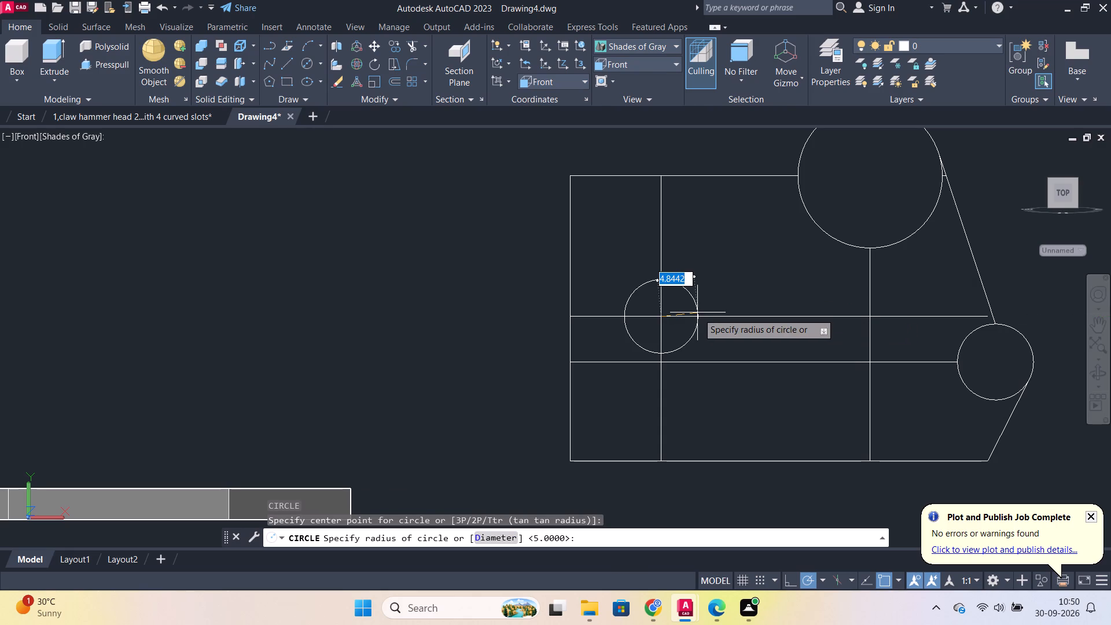
{"action": "key", "text": "d"}
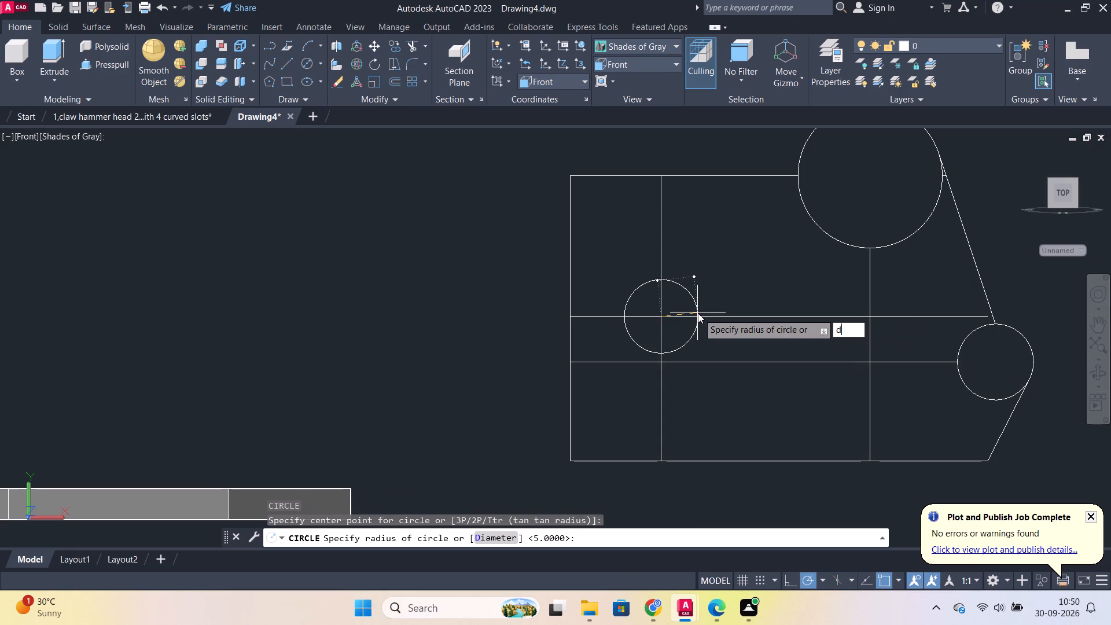
{"action": "key", "text": "Return"}
{"action": "type", "text": "10"}
{"action": "key", "text": "Return"}
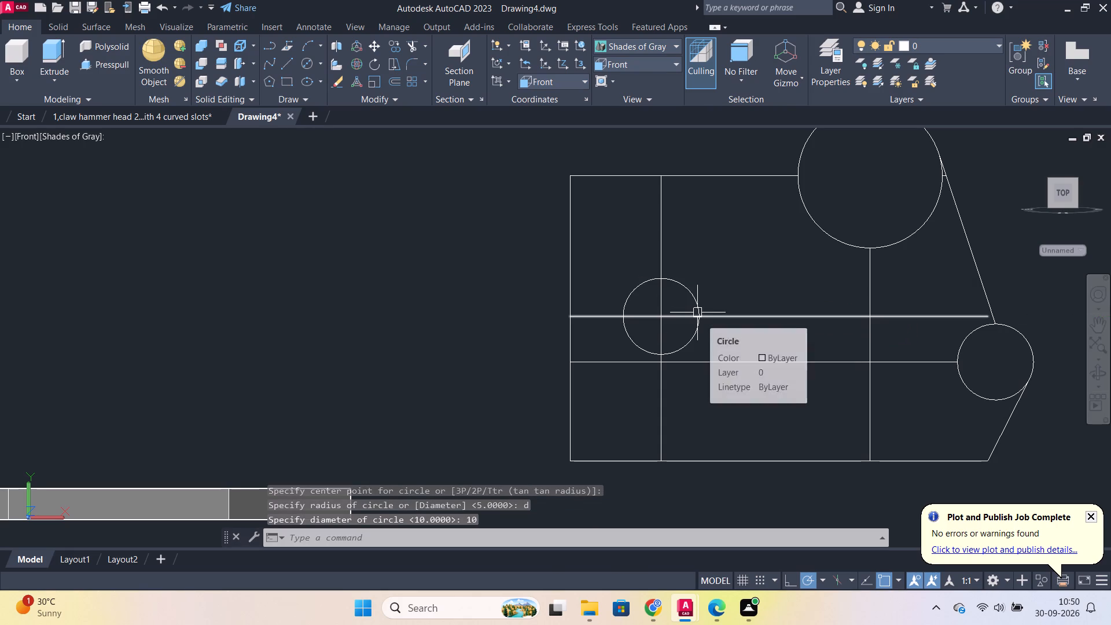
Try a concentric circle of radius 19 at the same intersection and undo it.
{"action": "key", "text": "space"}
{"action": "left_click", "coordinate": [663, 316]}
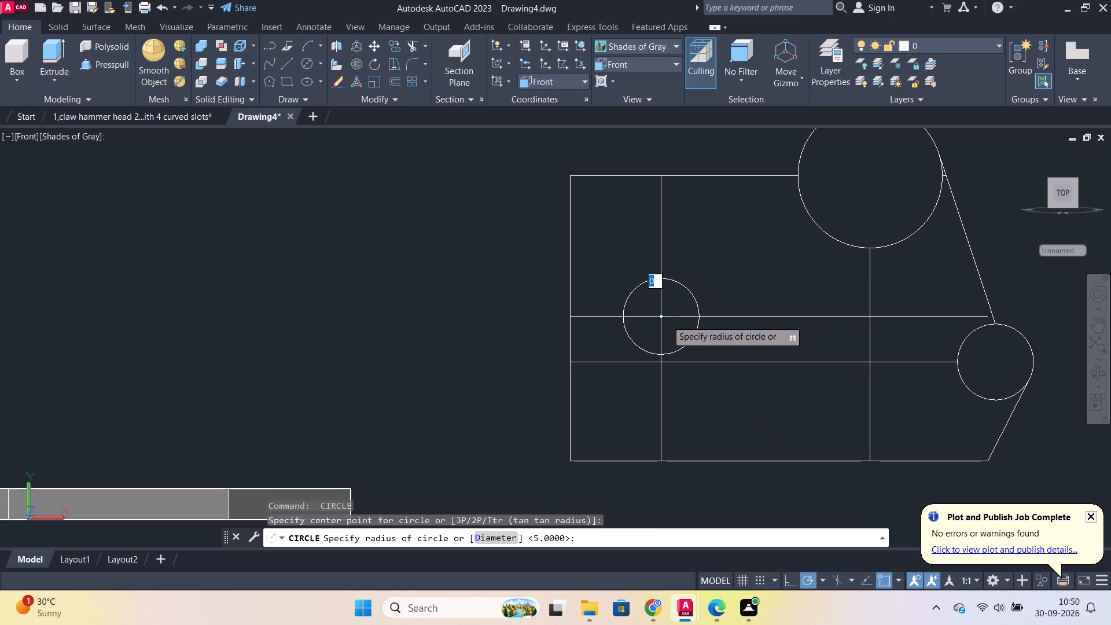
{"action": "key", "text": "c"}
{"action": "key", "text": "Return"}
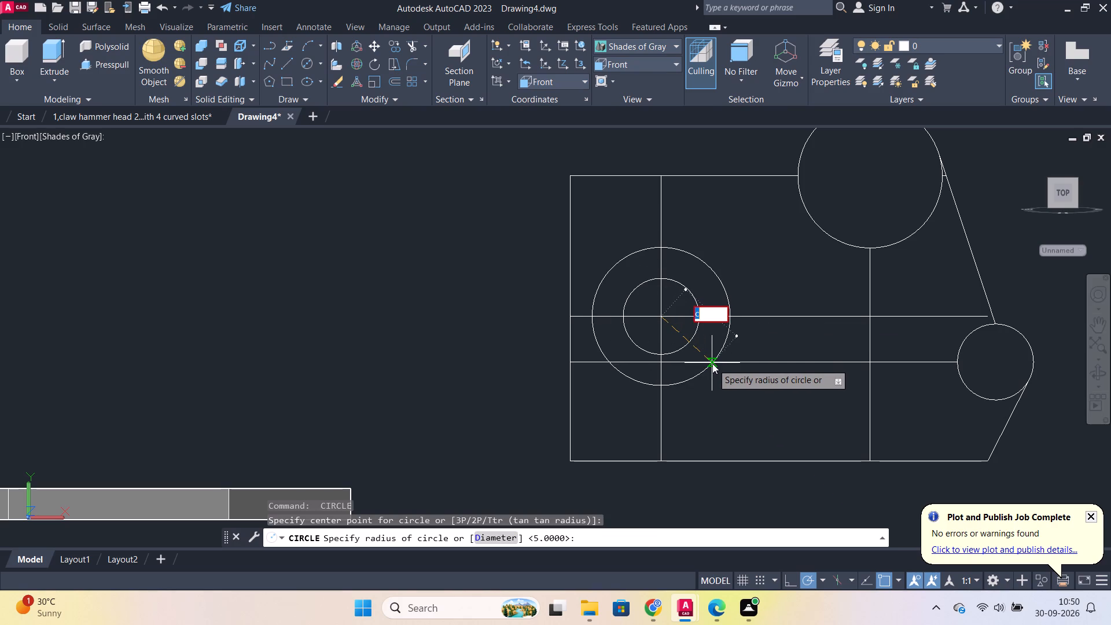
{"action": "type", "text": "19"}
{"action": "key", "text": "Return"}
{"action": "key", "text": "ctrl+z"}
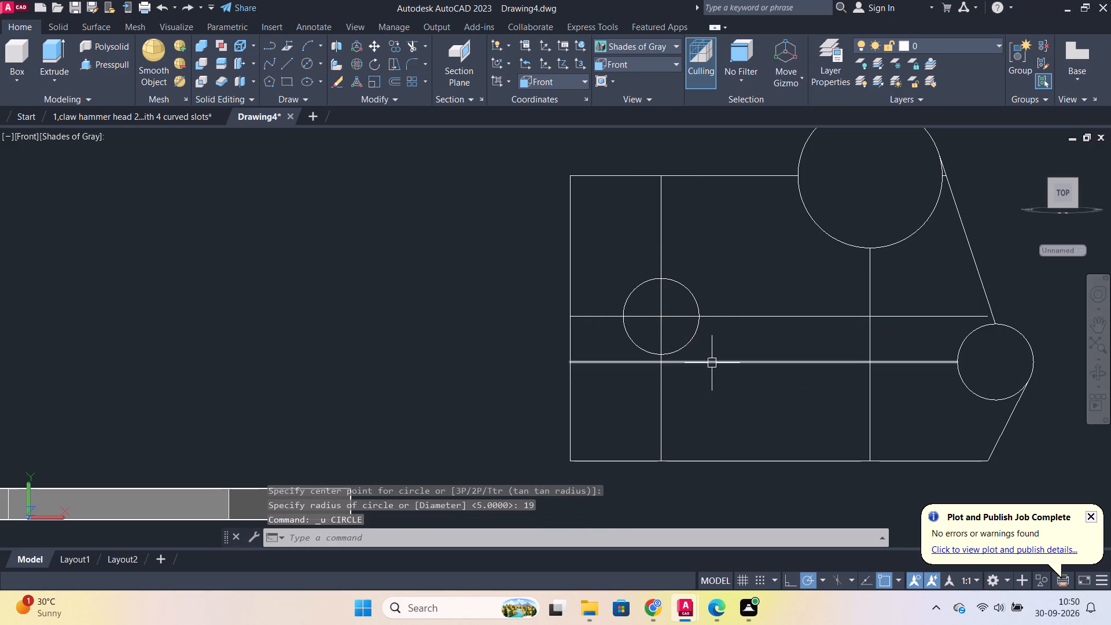
Draw a concentric diameter 19 circle around the new diameter 10 circle at the offset lines' intersection.
{"action": "key", "text": "c"}
{"action": "key", "text": "Return"}
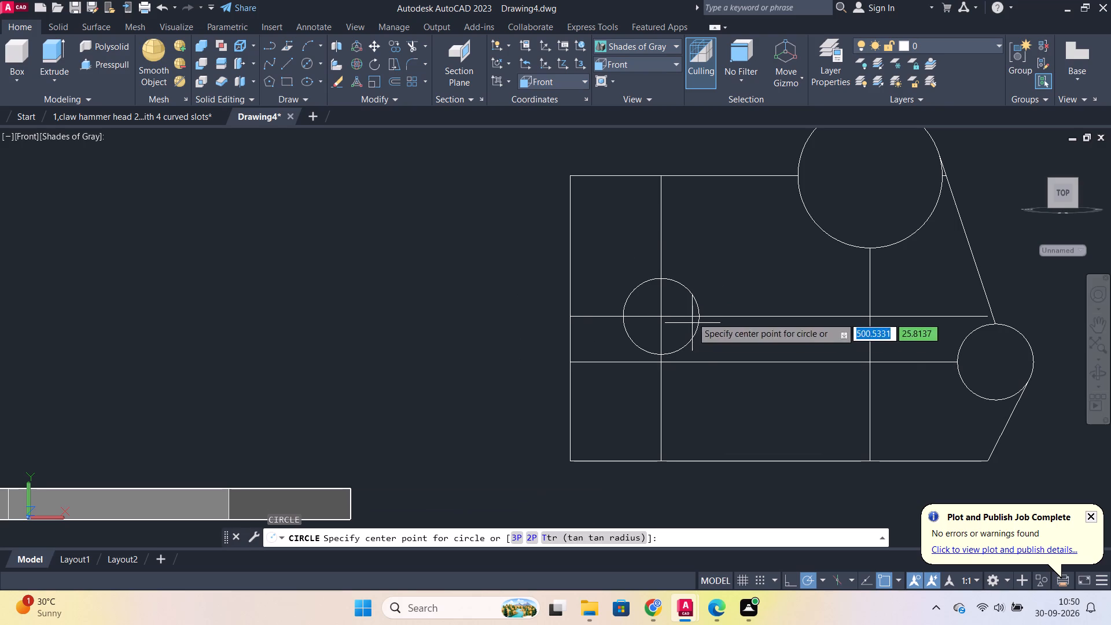
{"action": "left_click", "coordinate": [660, 316]}
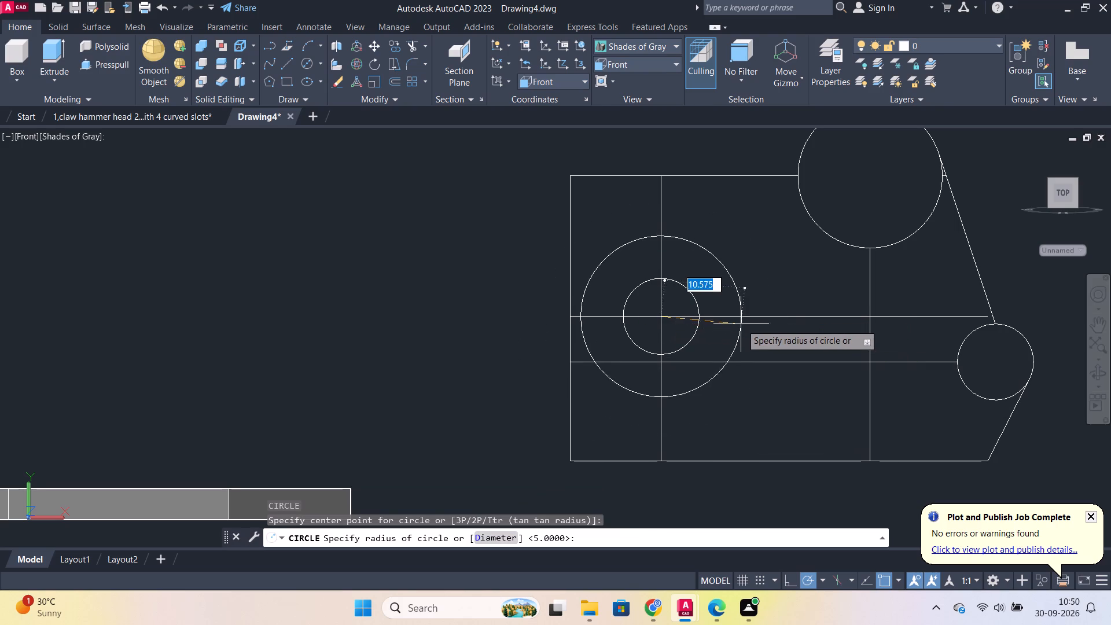
{"action": "key", "text": "d"}
{"action": "key", "text": "Return"}
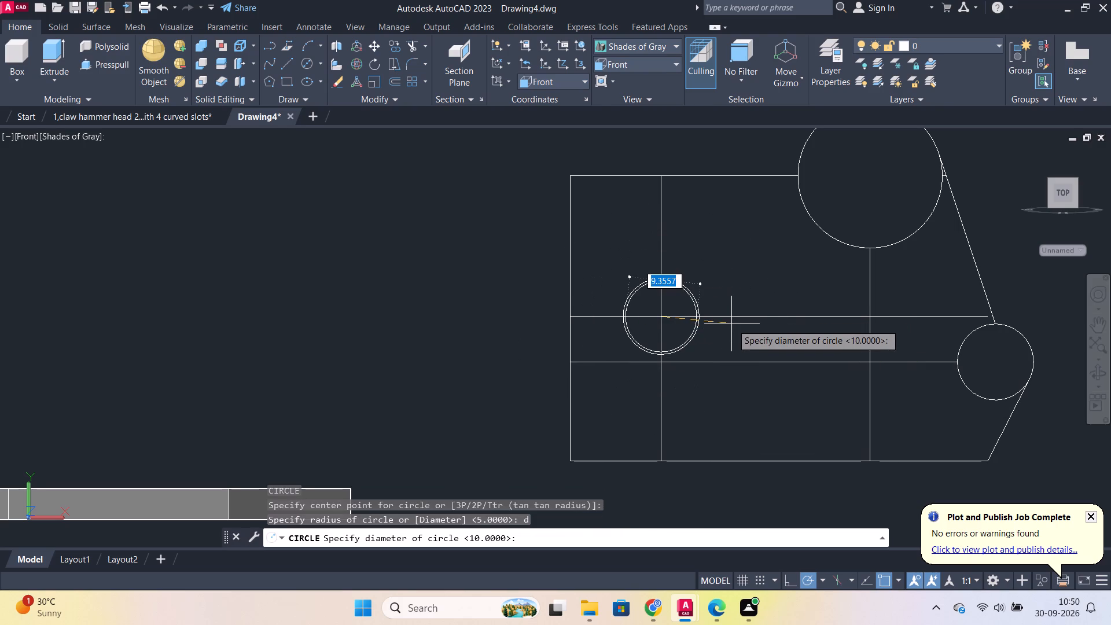
{"action": "type", "text": "19"}
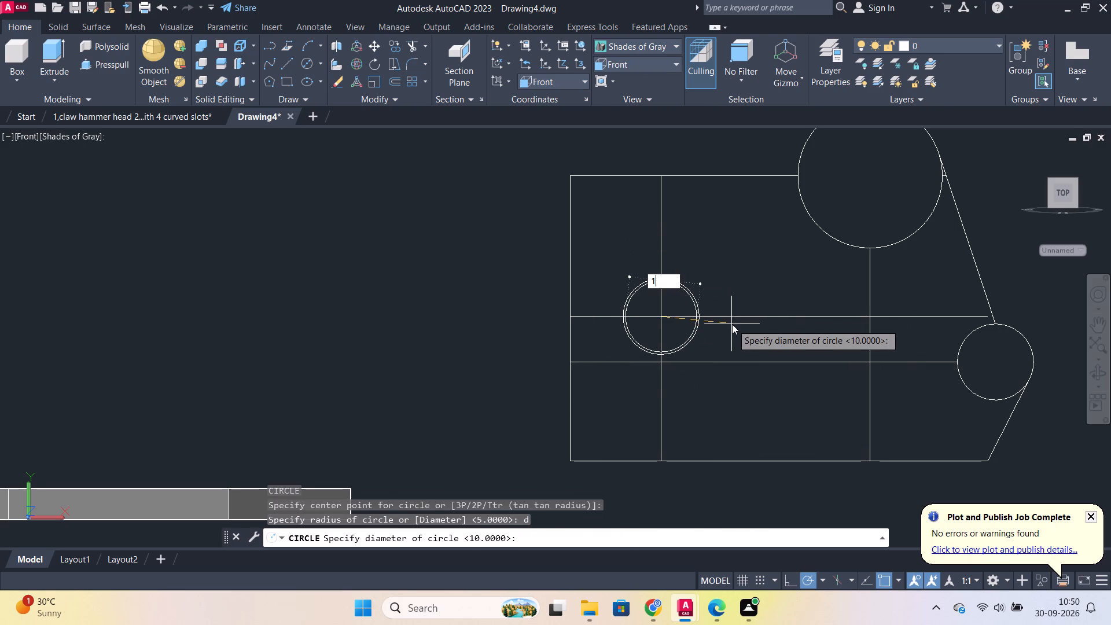
{"action": "key", "text": "Return"}
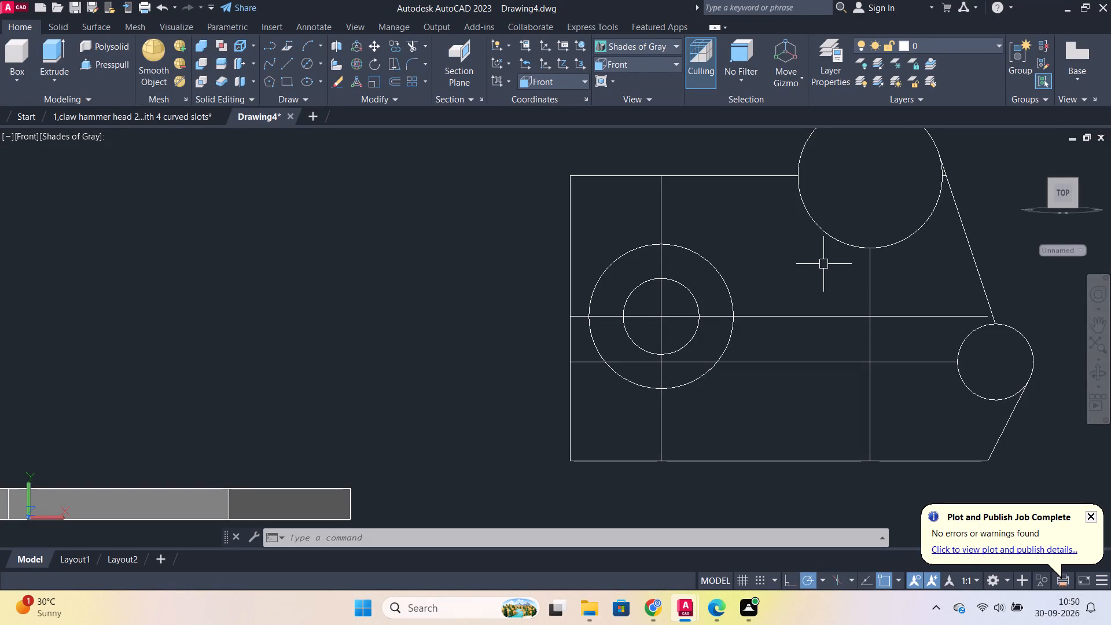
Trim the short horizontal stub between the upper diameter 19 circle and the slanted tangent line.
{"action": "middle_click_drag", "start_coordinate": [821, 267], "coordinate": [663, 279]}
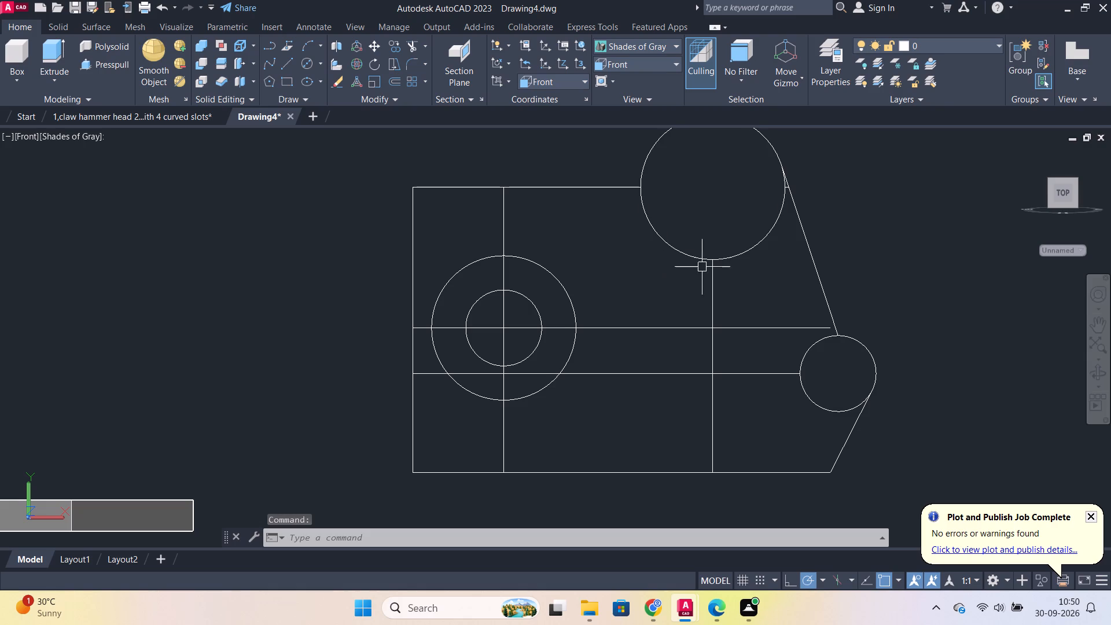
{"action": "scroll", "coordinate": [792, 202], "scroll_direction": "up", "scroll_amount": 3}
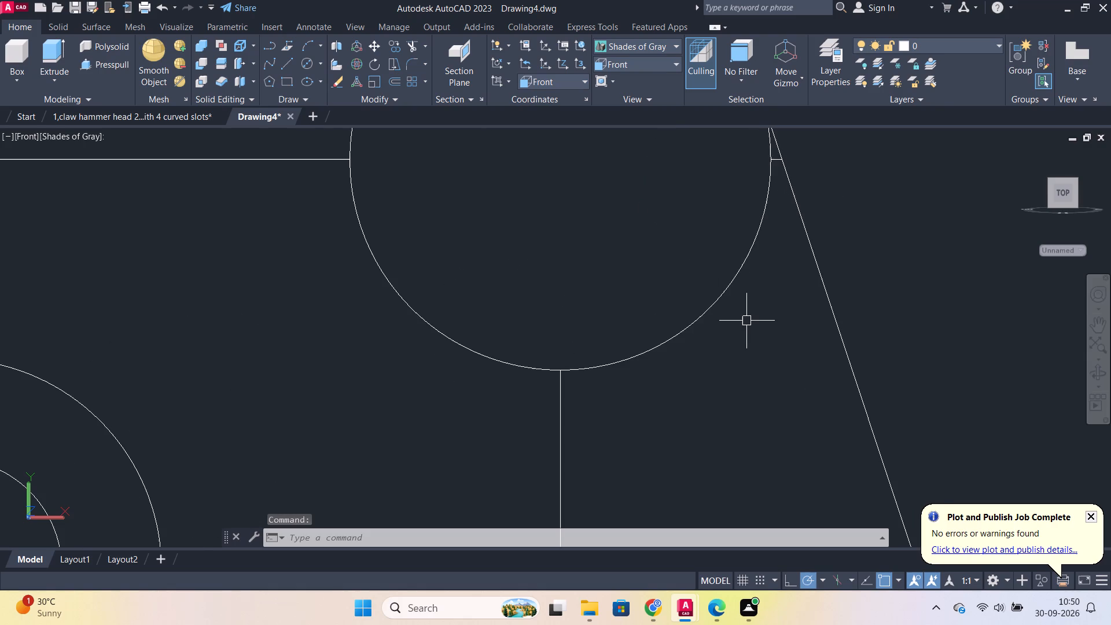
{"action": "type", "text": "tr"}
{"action": "key", "text": "Return"}
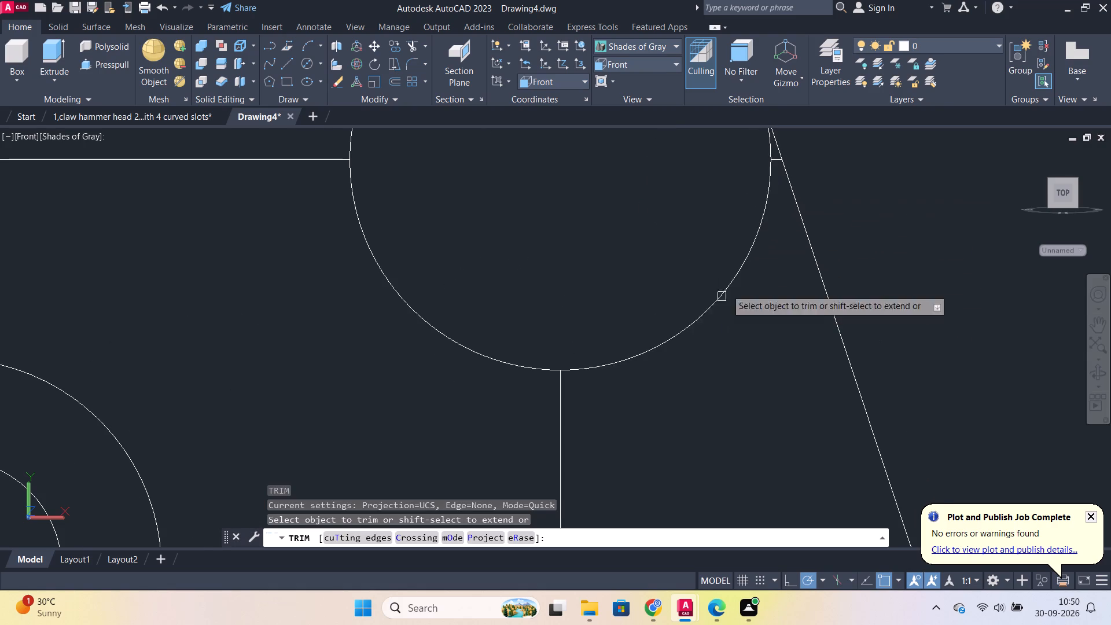
{"action": "middle_click_drag", "start_coordinate": [858, 231], "coordinate": [819, 344]}
{"action": "scroll", "coordinate": [752, 281], "scroll_direction": "up", "scroll_amount": 3}
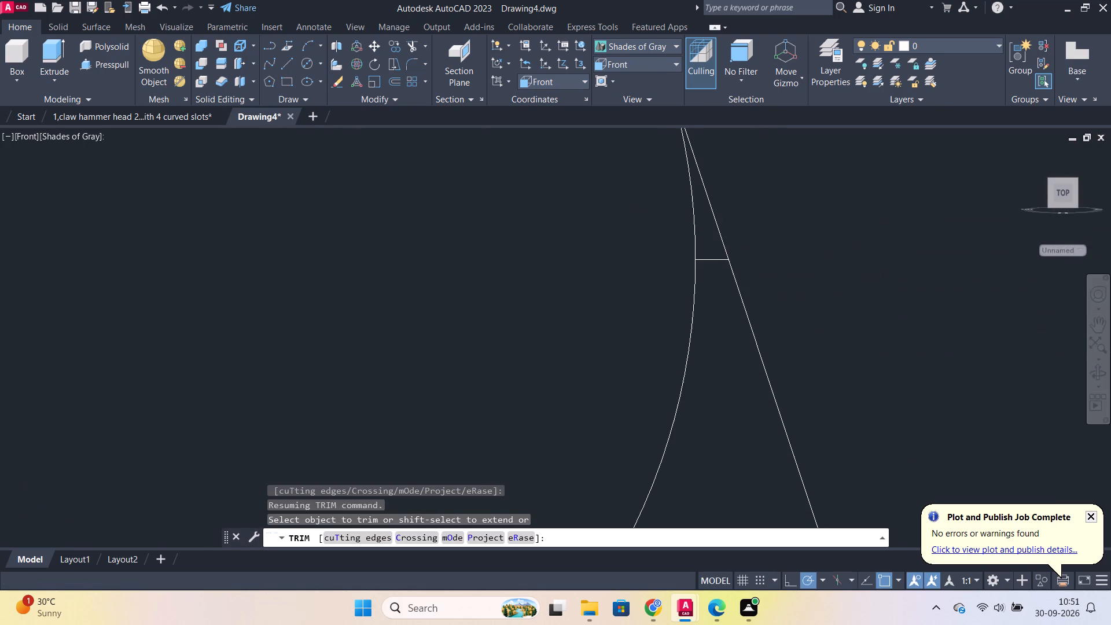
{"action": "left_click", "coordinate": [720, 260]}
{"action": "scroll", "coordinate": [720, 260], "scroll_direction": "down", "scroll_amount": 3}
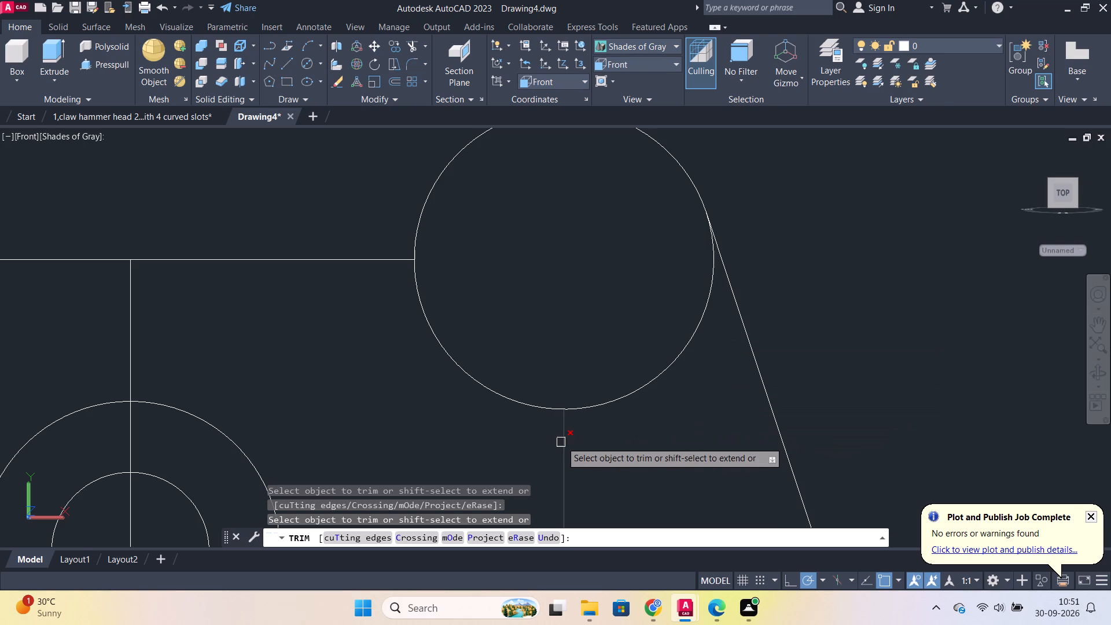
Trim the vertical line below the upper circle down to the 19 offset line, and that offset line between the concentric circles and the vertical.
{"action": "scroll", "coordinate": [568, 439], "scroll_direction": "down", "scroll_amount": 3}
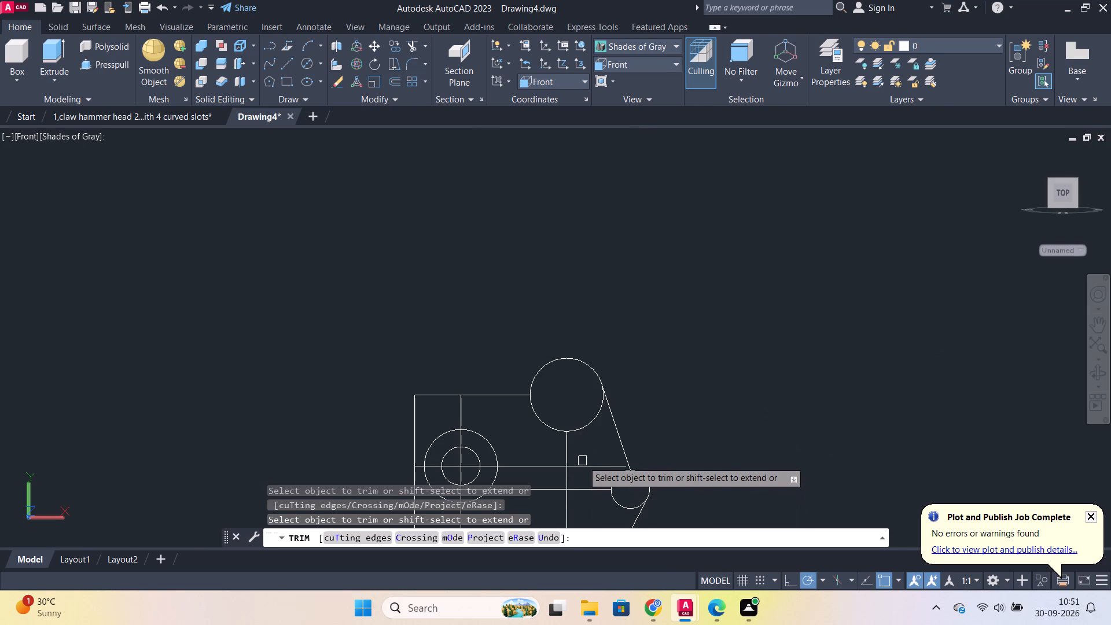
{"action": "left_click", "coordinate": [583, 461]}
{"action": "left_click", "coordinate": [555, 451]}
{"action": "left_click", "coordinate": [546, 469]}
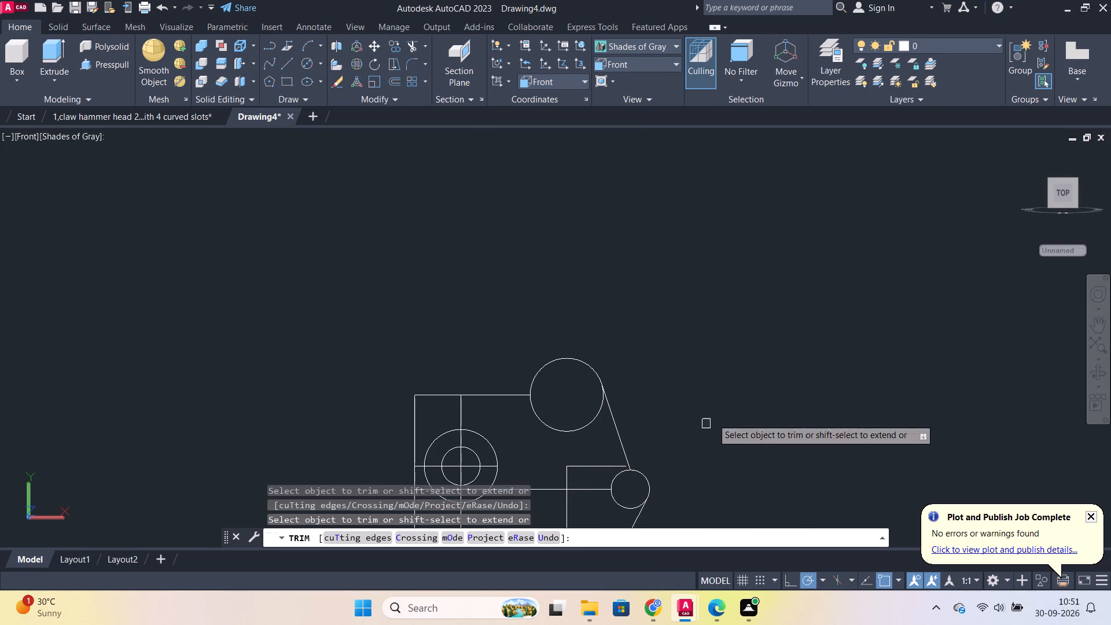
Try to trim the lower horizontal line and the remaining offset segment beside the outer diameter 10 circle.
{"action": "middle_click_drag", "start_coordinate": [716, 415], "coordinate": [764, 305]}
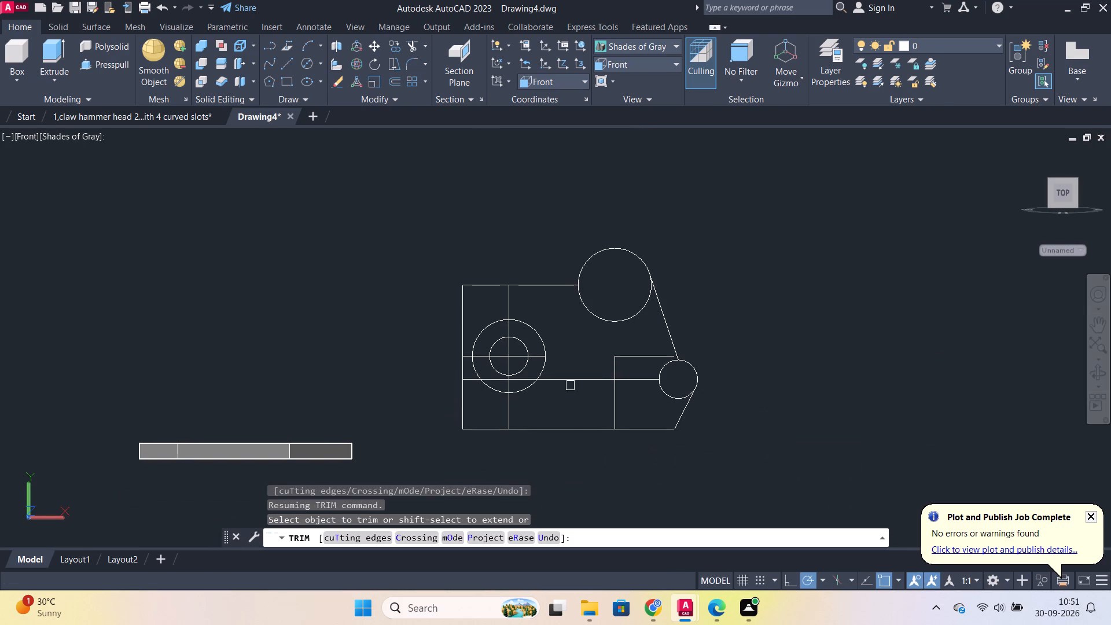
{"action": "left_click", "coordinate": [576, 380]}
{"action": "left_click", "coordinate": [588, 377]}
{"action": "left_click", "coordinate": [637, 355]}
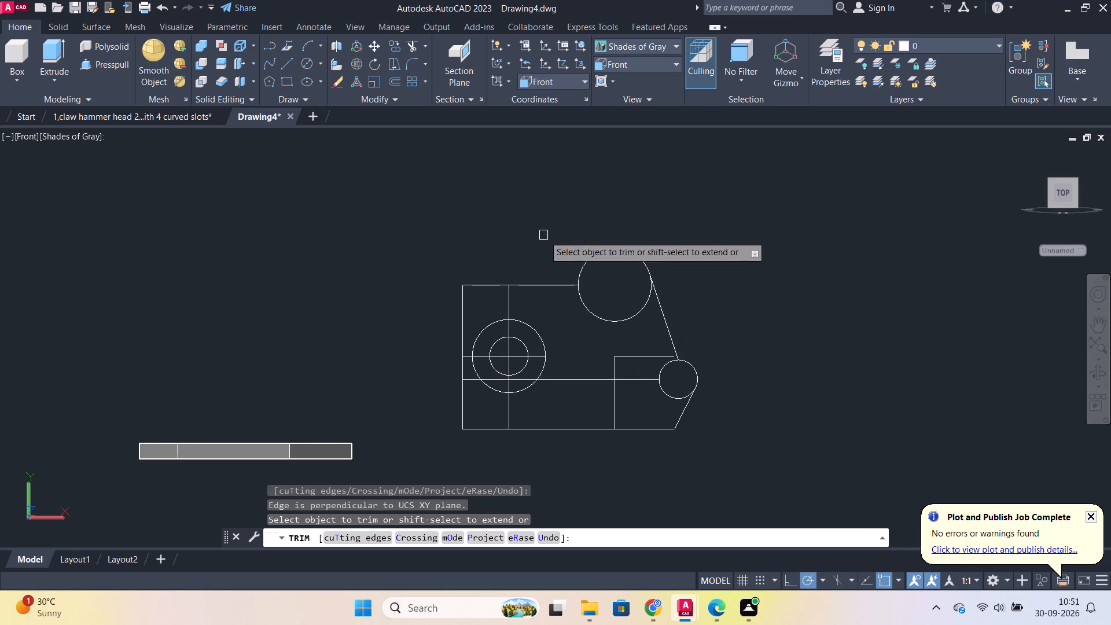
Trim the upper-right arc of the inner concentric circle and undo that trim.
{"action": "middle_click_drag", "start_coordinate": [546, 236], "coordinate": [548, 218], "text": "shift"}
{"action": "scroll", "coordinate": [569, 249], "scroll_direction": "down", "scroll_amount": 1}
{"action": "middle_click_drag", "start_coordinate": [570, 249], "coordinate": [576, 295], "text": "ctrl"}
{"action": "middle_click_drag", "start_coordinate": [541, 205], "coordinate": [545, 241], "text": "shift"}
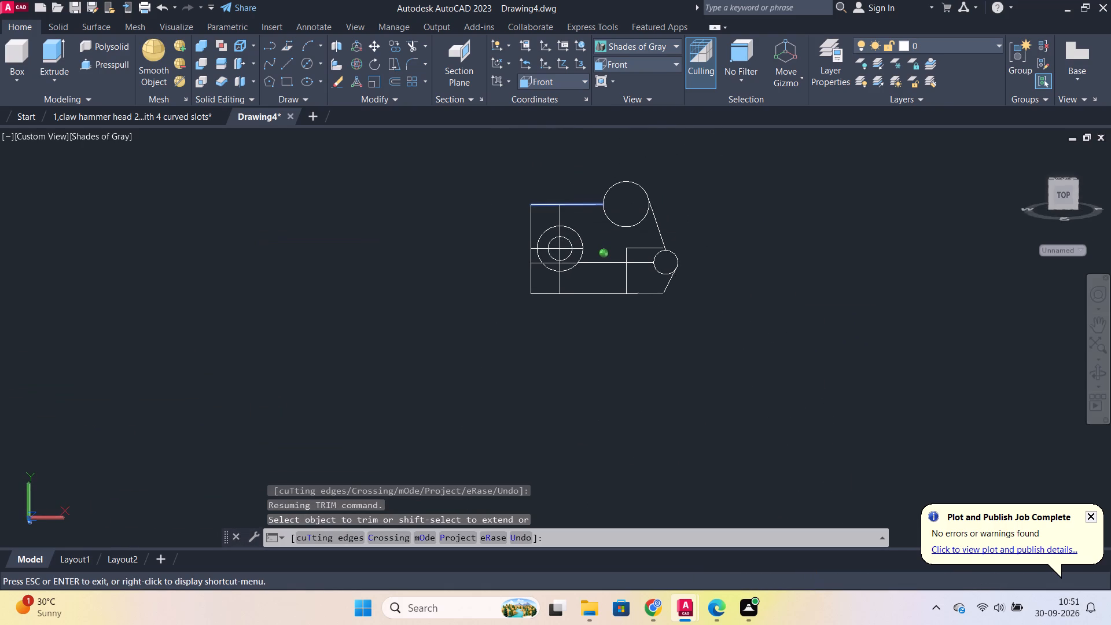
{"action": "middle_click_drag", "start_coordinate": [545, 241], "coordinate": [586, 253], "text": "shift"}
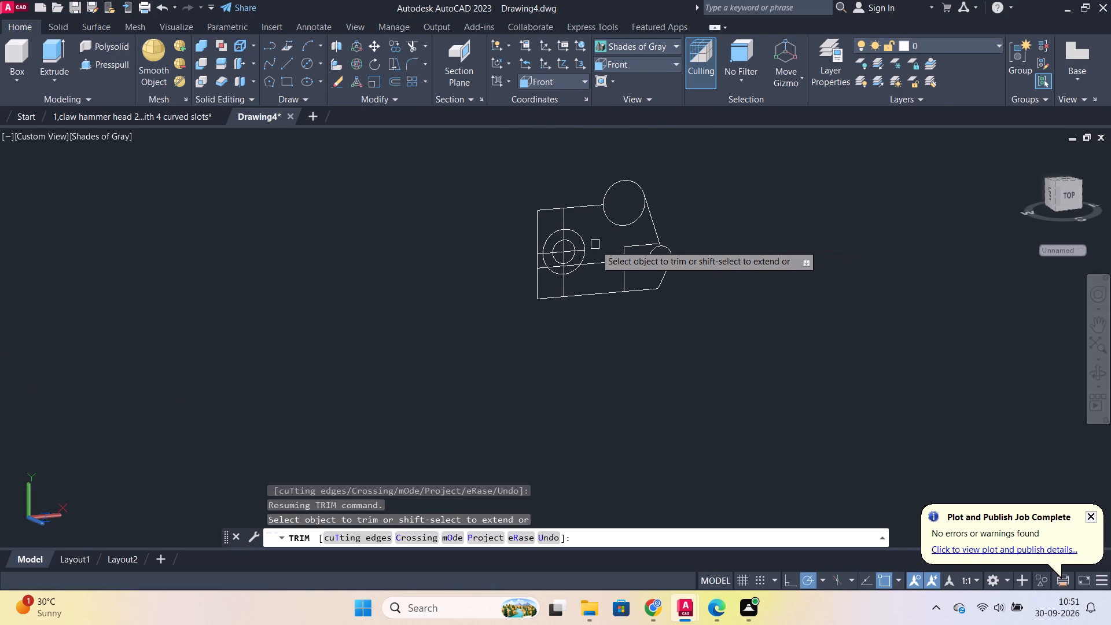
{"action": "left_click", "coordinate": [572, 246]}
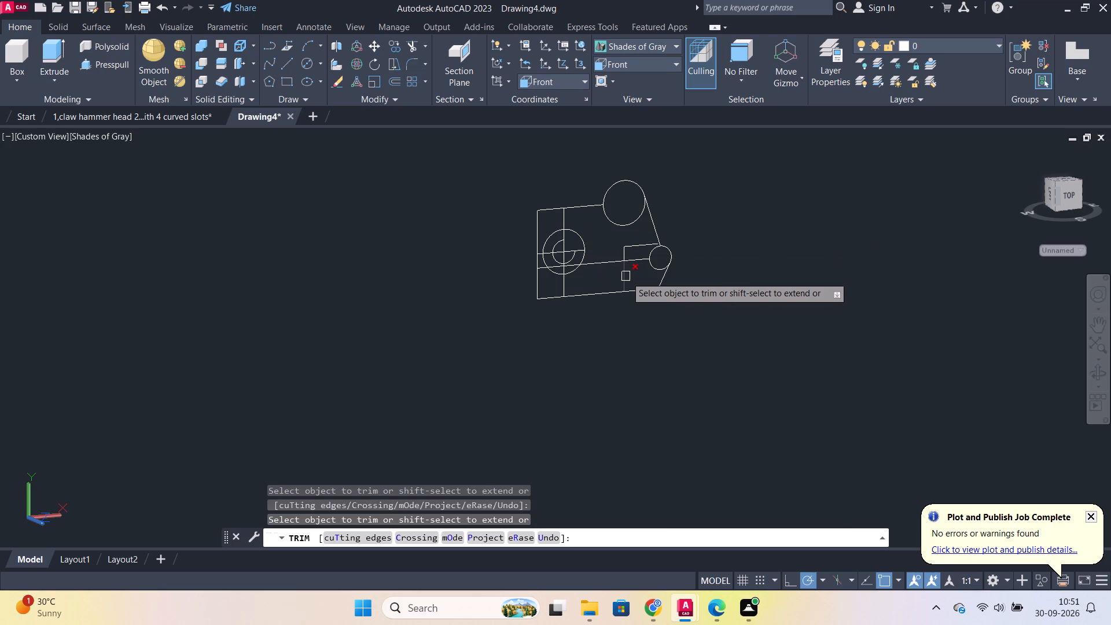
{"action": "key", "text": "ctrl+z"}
Trim the remaining offset segment near the outer diameter 10 circle and the rest of the vertical line down to the bottom line.
{"action": "middle_click_drag", "start_coordinate": [527, 288], "coordinate": [538, 289], "text": "shift"}
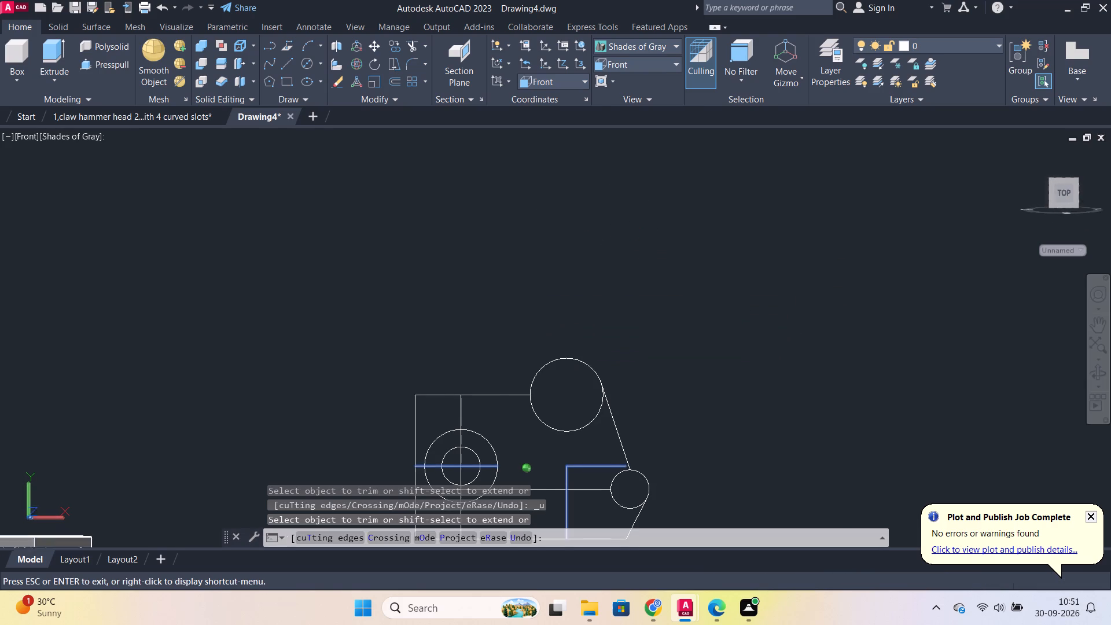
{"action": "middle_click_drag", "start_coordinate": [538, 289], "coordinate": [555, 325], "text": "shift"}
{"action": "scroll", "coordinate": [625, 367], "scroll_direction": "up", "scroll_amount": 1}
{"action": "middle_click_drag", "start_coordinate": [626, 364], "coordinate": [797, 141]}
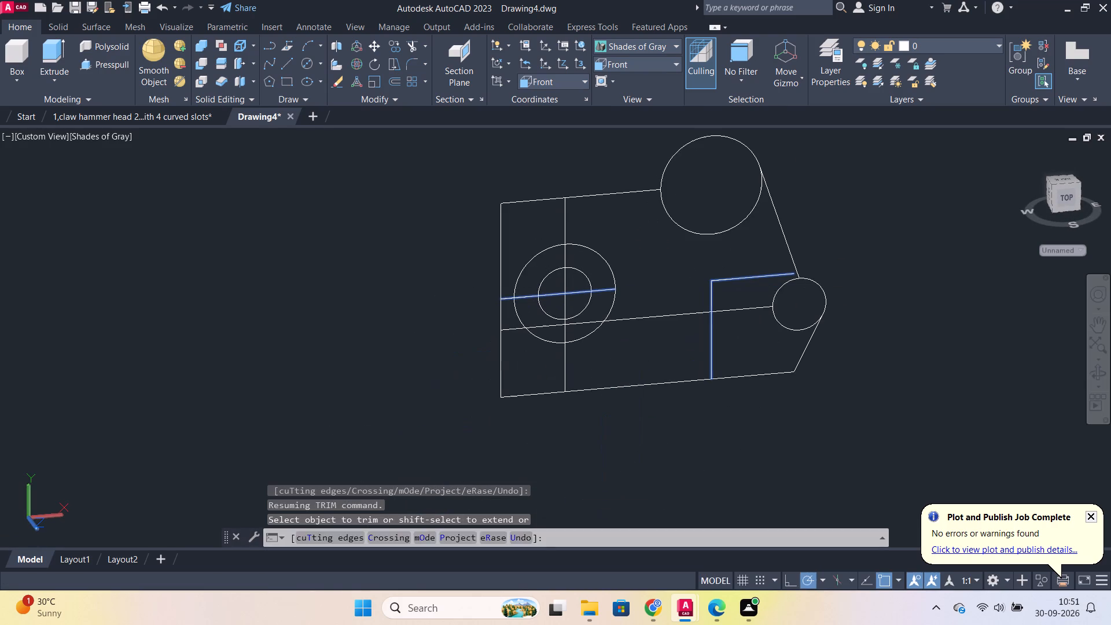
{"action": "left_click", "coordinate": [722, 282]}
{"action": "left_click", "coordinate": [709, 294]}
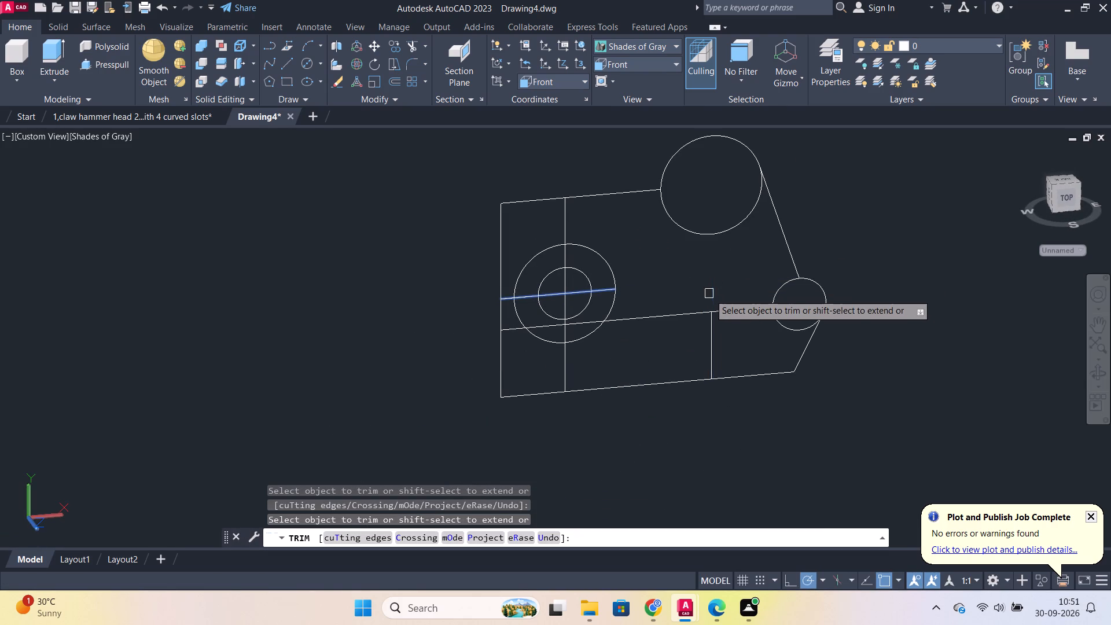
{"action": "left_click", "coordinate": [714, 350]}
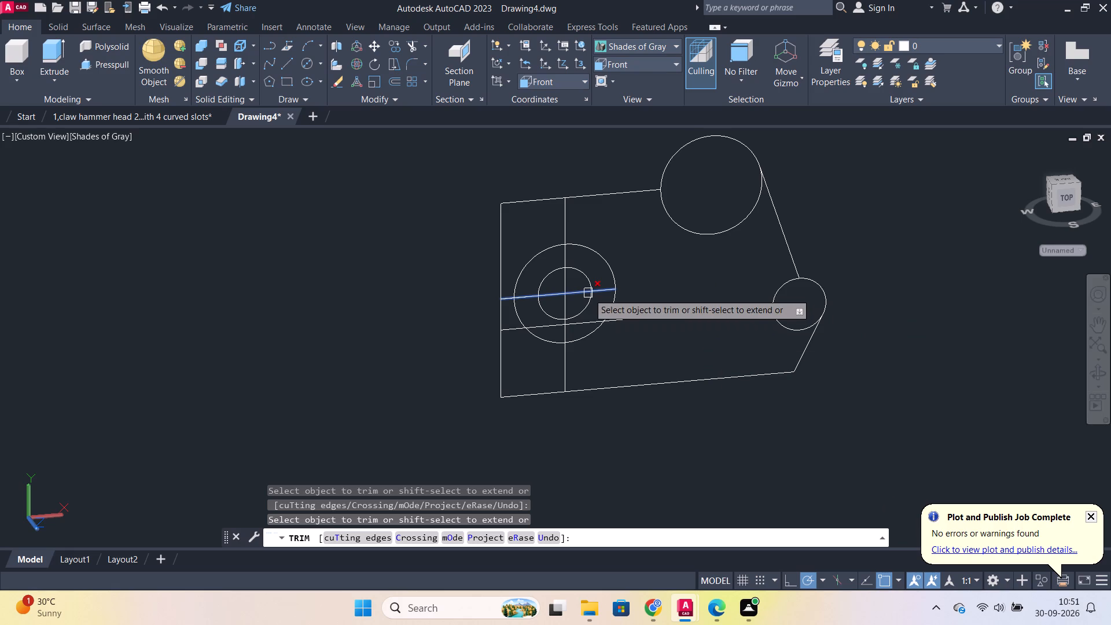
Trim away the horizontal offset line through the concentric circles and the vertical line inside their diameter 10 circle.
{"action": "scroll", "coordinate": [588, 293], "scroll_direction": "up", "scroll_amount": 1}
{"action": "left_click", "coordinate": [583, 292]}
{"action": "left_click", "coordinate": [605, 289]}
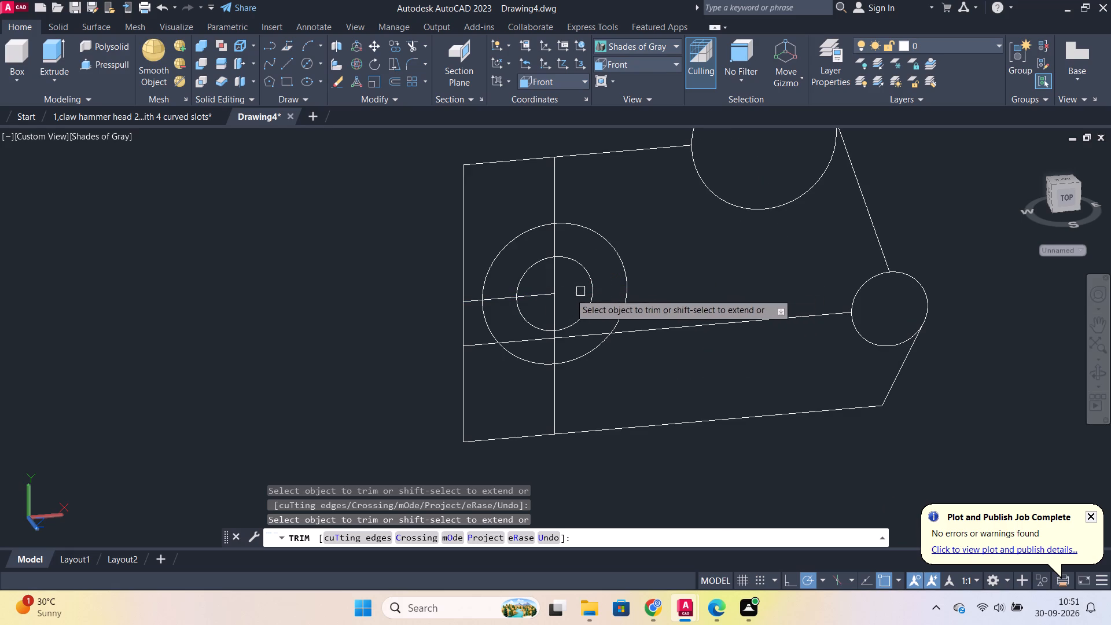
{"action": "left_click", "coordinate": [511, 299]}
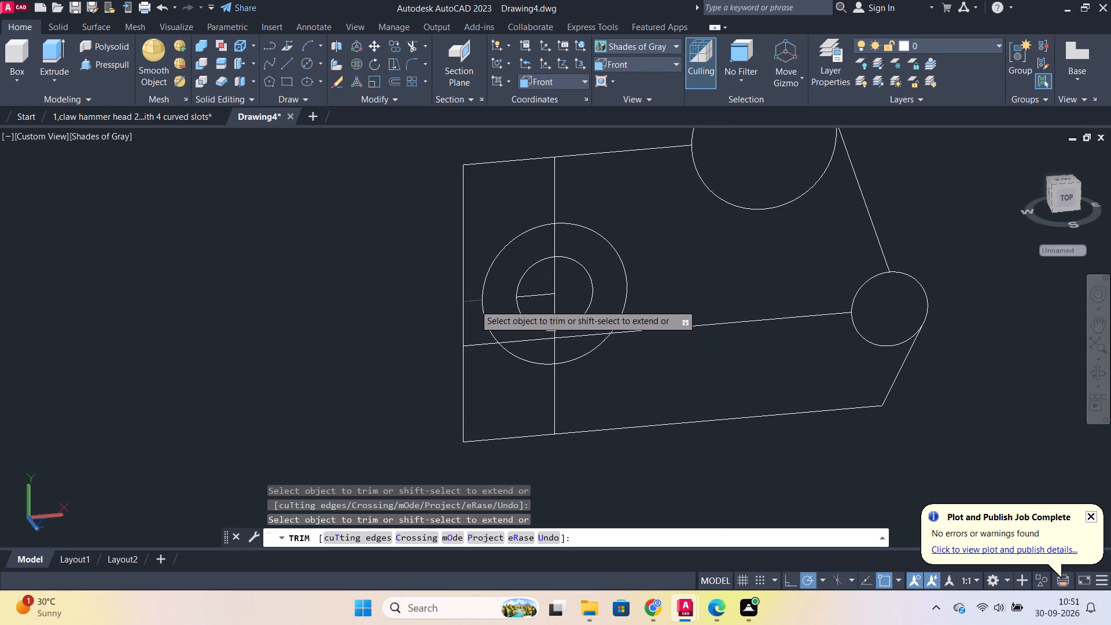
{"action": "left_click", "coordinate": [474, 304]}
{"action": "left_click", "coordinate": [532, 300]}
{"action": "left_click", "coordinate": [551, 272]}
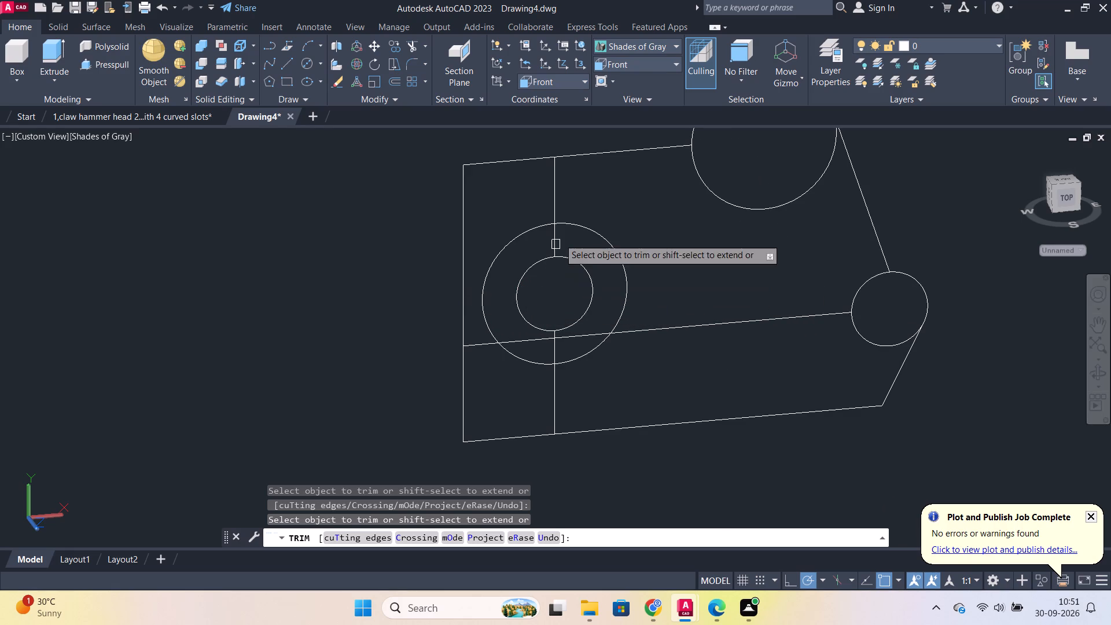
Trim the vertical construction line above the inner concentric circle and below it down to the bottom line.
{"action": "left_click", "coordinate": [561, 231]}
{"action": "left_click", "coordinate": [561, 236]}
{"action": "left_click", "coordinate": [558, 238]}
{"action": "left_click", "coordinate": [555, 212]}
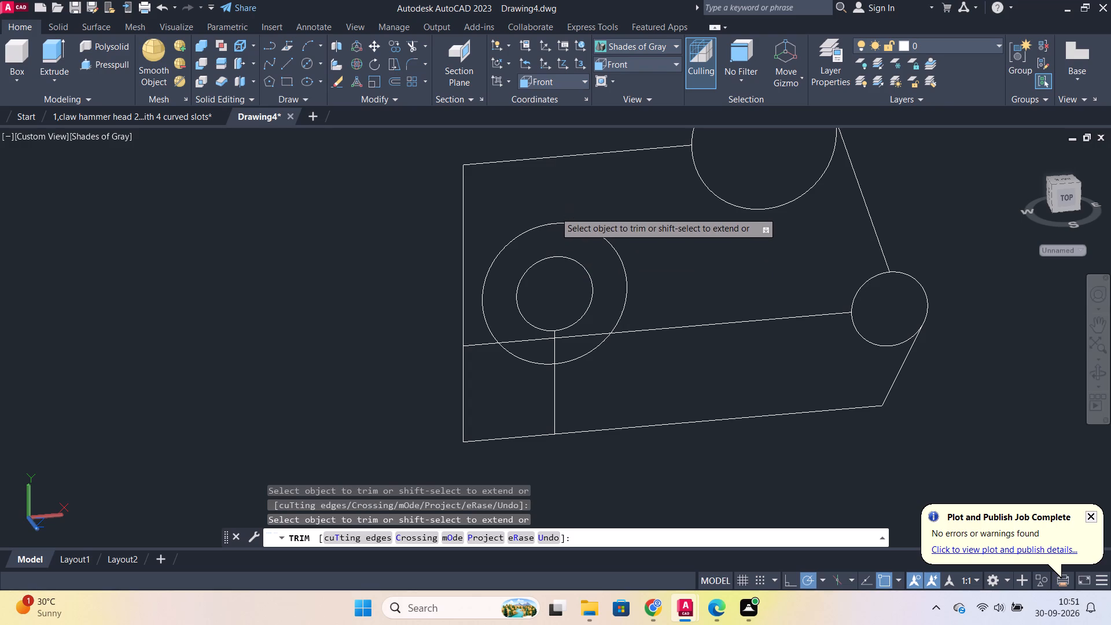
{"action": "left_click", "coordinate": [554, 379]}
{"action": "left_click", "coordinate": [555, 354]}
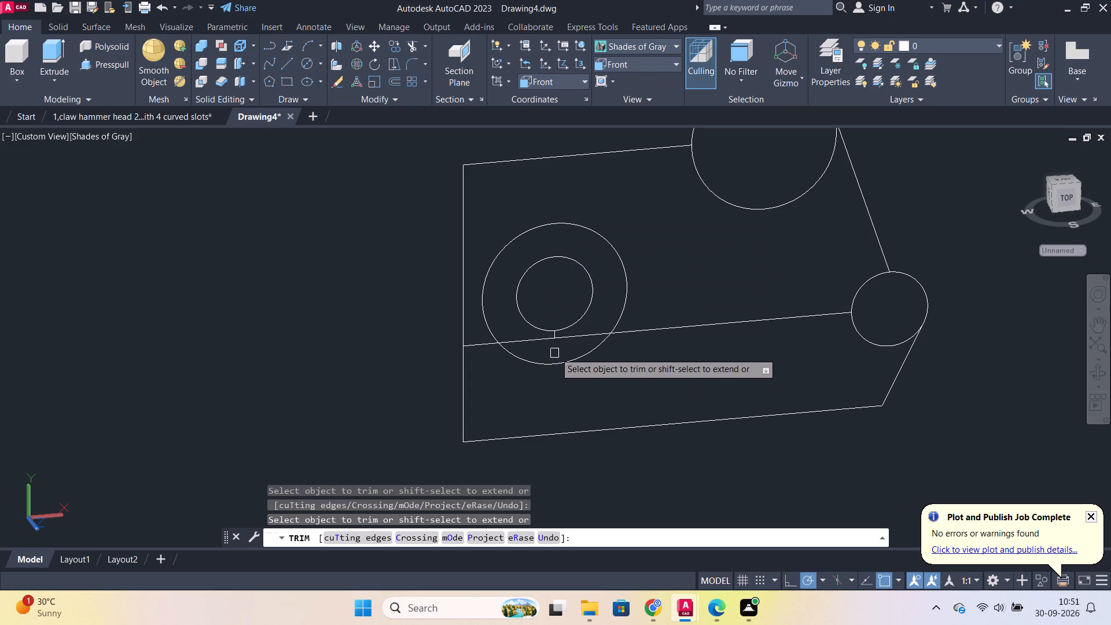
Trim away the horizontal construction line inside and on both sides of the concentric circles, plus the short vertical stub below the inner circle.
{"action": "left_click", "coordinate": [549, 339]}
{"action": "left_click", "coordinate": [568, 339]}
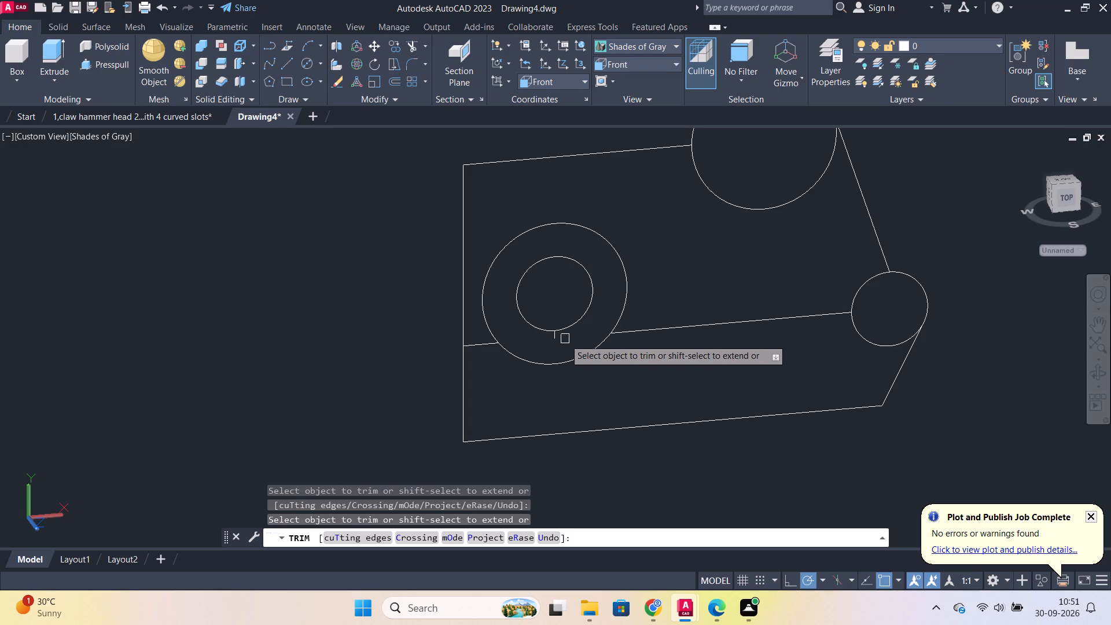
{"action": "left_click", "coordinate": [556, 337]}
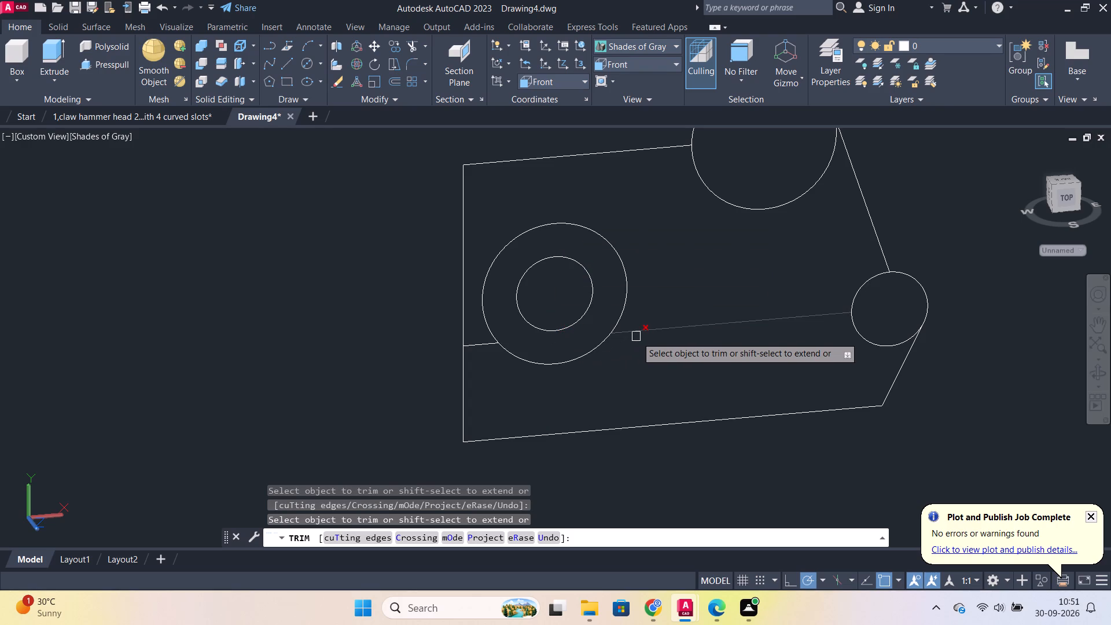
{"action": "left_click", "coordinate": [637, 337]}
{"action": "left_click", "coordinate": [472, 348]}
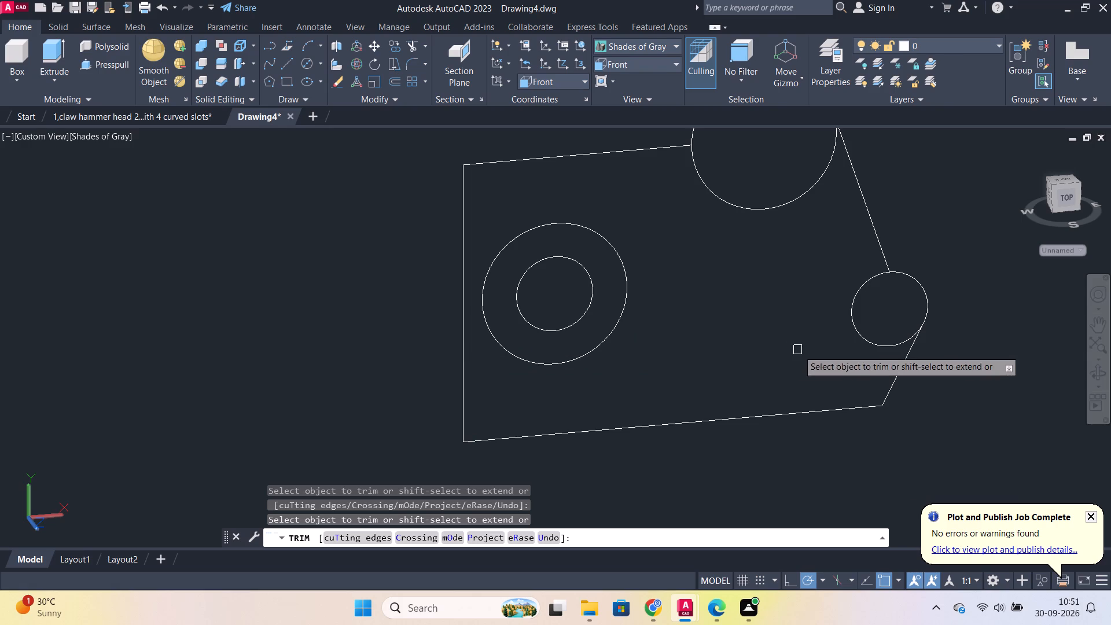
{"action": "middle_click_drag", "start_coordinate": [708, 369], "coordinate": [665, 411]}
{"action": "key", "text": "Escape"}
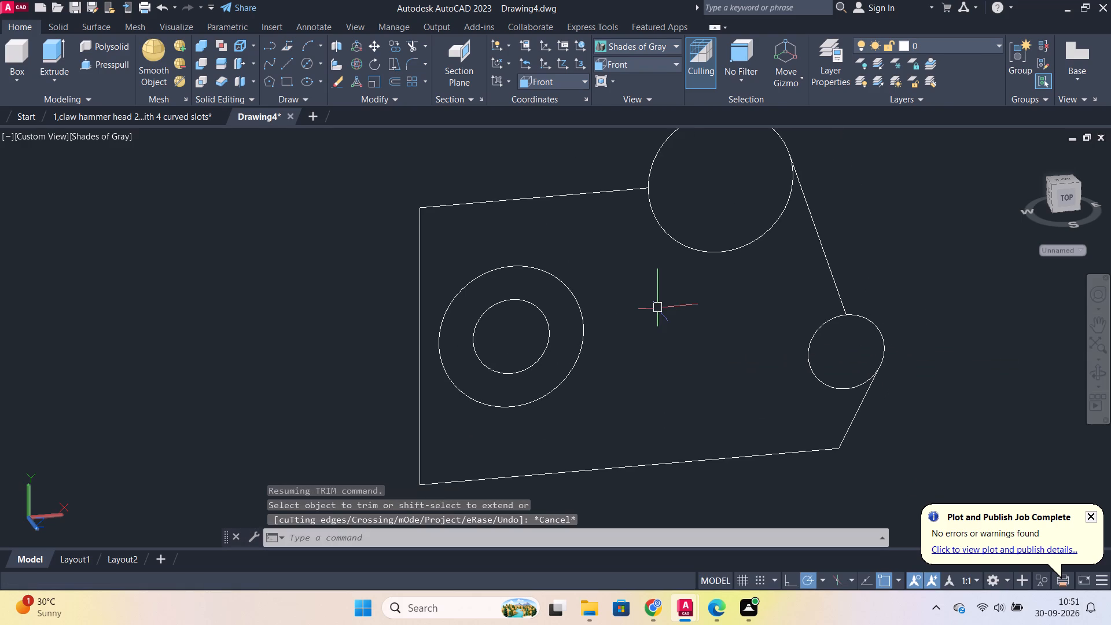
Fillet the corner between the top horizontal line and the large upper circle with radius 2.
{"action": "key", "text": "f"}
{"action": "key", "text": "Return"}
{"action": "key", "text": "r"}
{"action": "key", "text": "Return"}
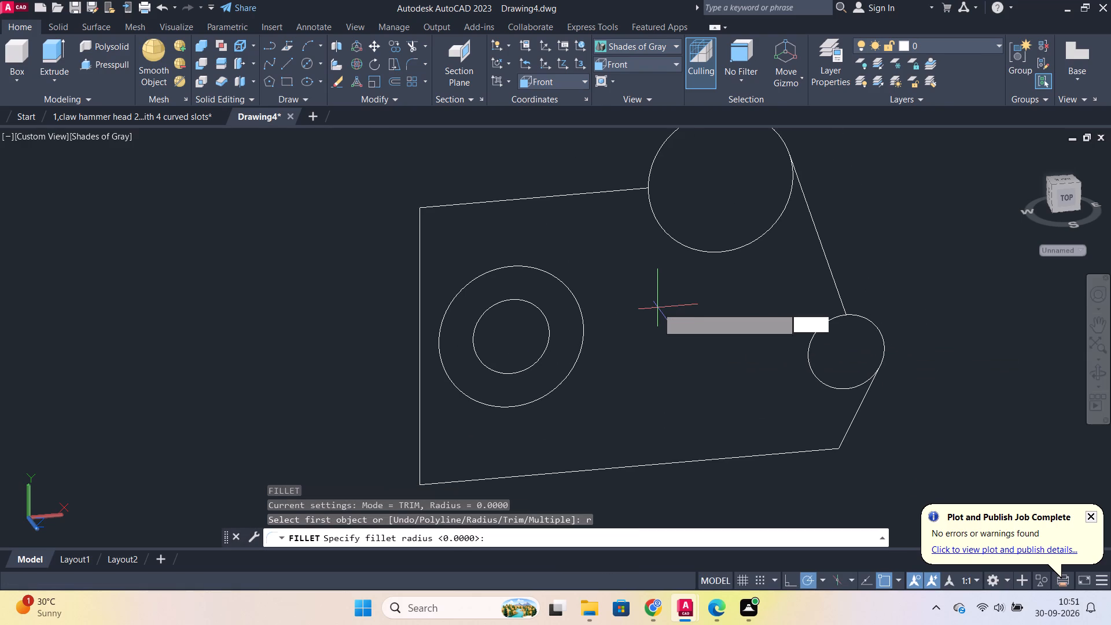
{"action": "key", "text": "2"}
{"action": "key", "text": "Return"}
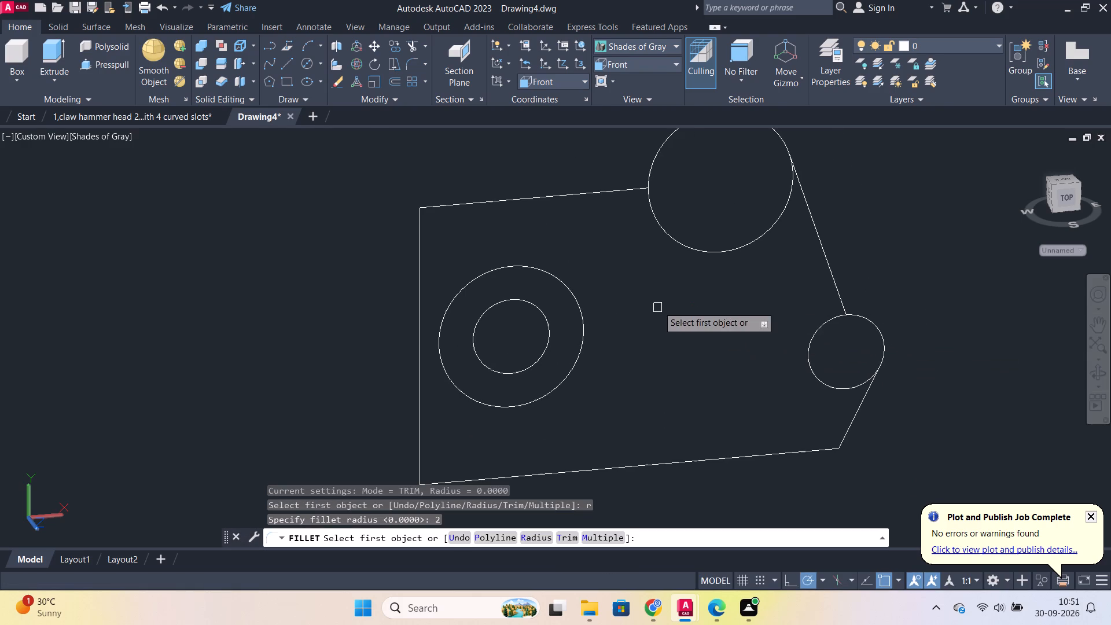
{"action": "left_click", "coordinate": [628, 187]}
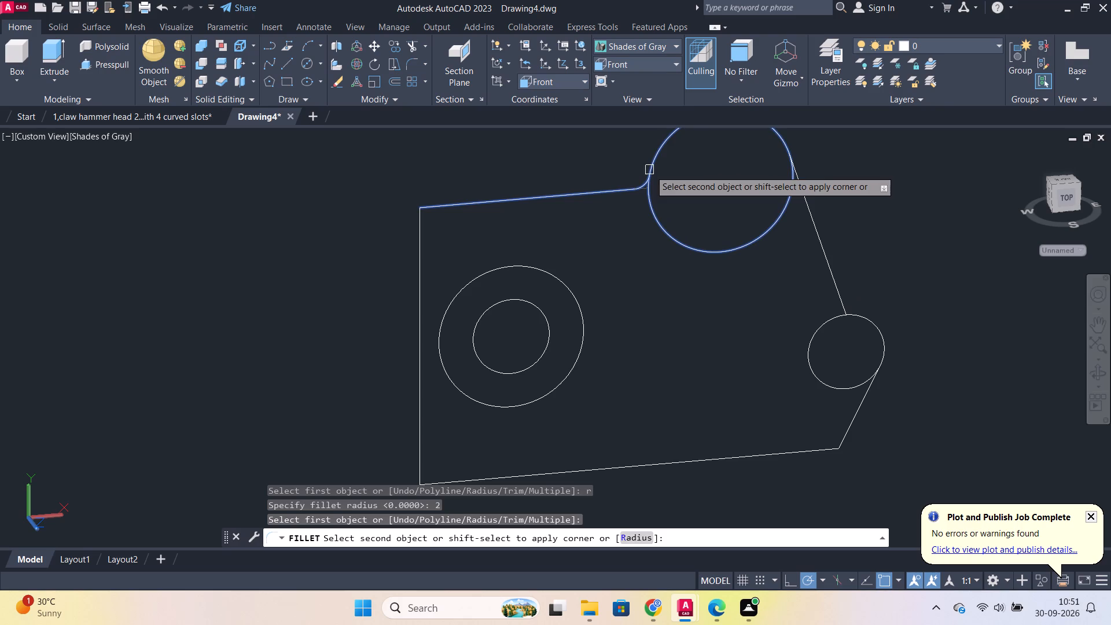
{"action": "left_click", "coordinate": [650, 170]}
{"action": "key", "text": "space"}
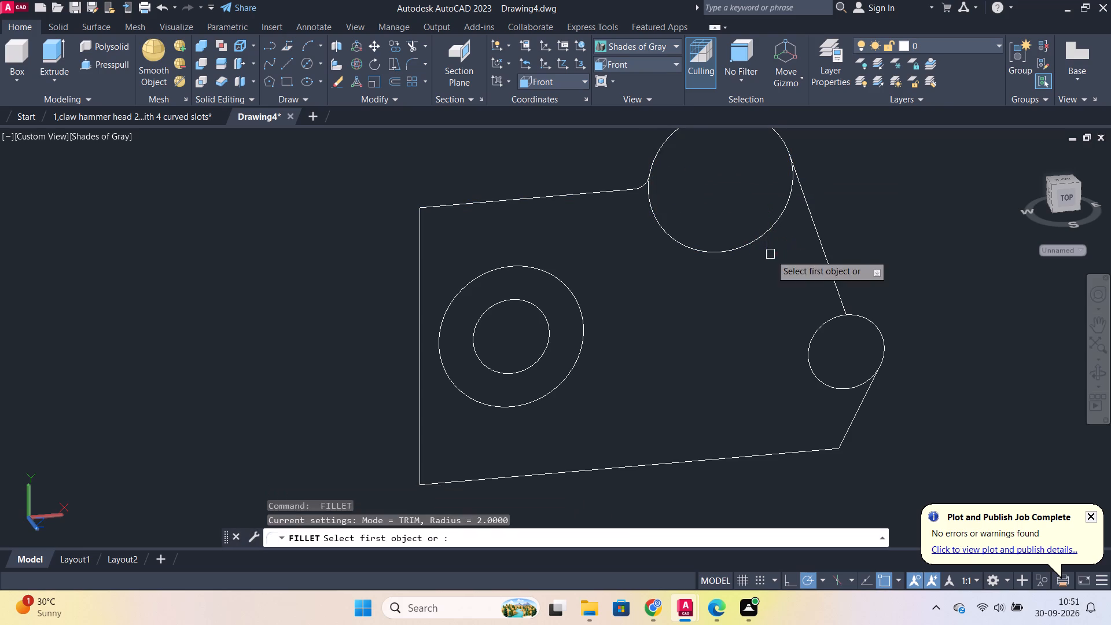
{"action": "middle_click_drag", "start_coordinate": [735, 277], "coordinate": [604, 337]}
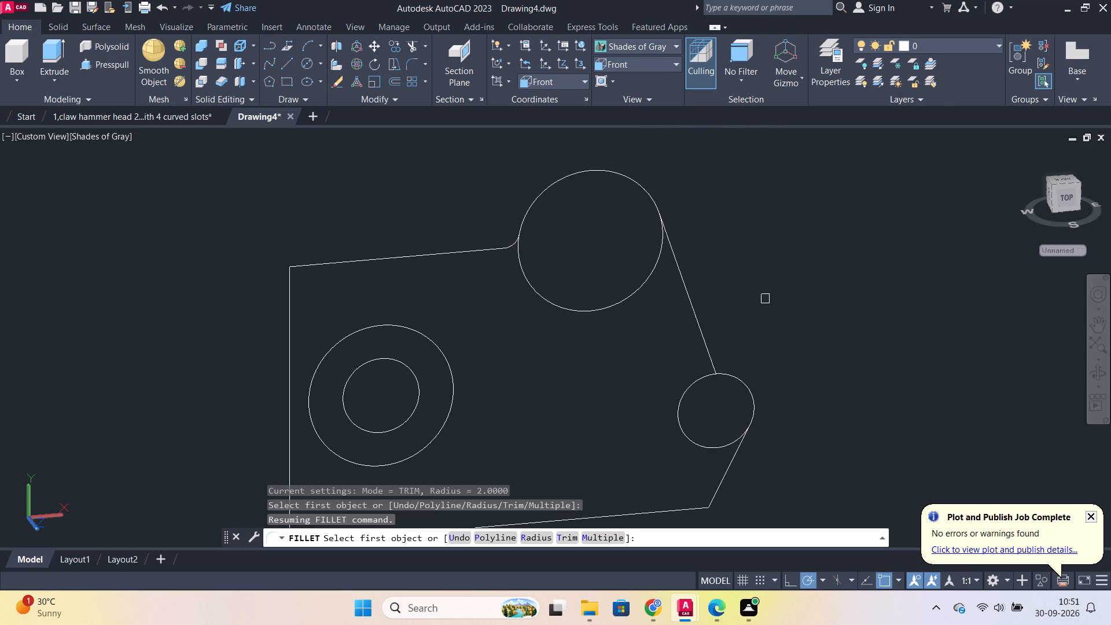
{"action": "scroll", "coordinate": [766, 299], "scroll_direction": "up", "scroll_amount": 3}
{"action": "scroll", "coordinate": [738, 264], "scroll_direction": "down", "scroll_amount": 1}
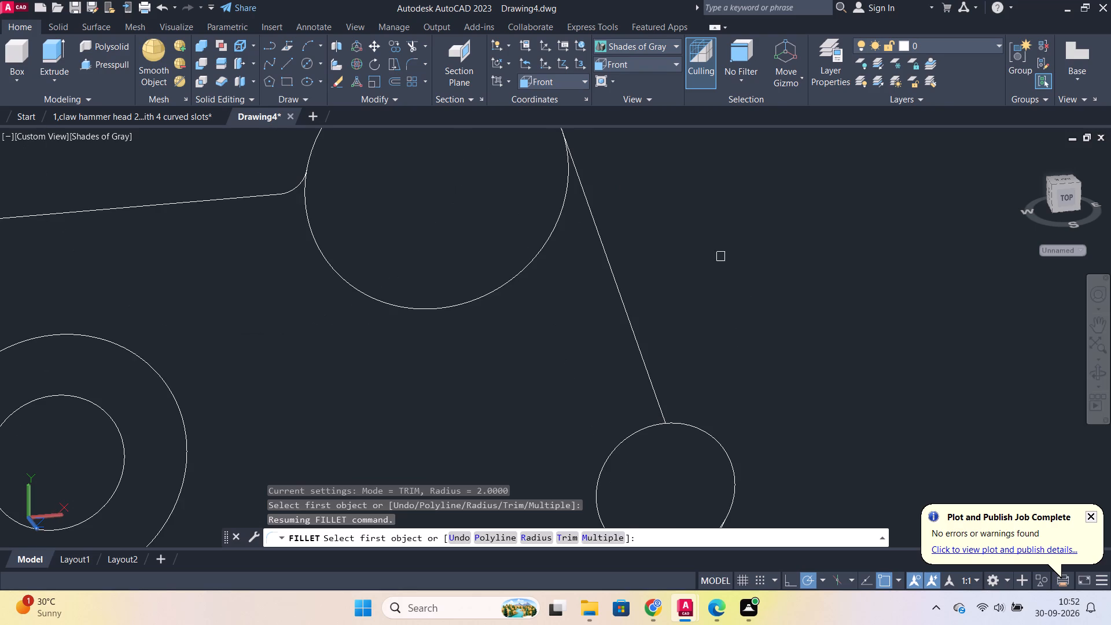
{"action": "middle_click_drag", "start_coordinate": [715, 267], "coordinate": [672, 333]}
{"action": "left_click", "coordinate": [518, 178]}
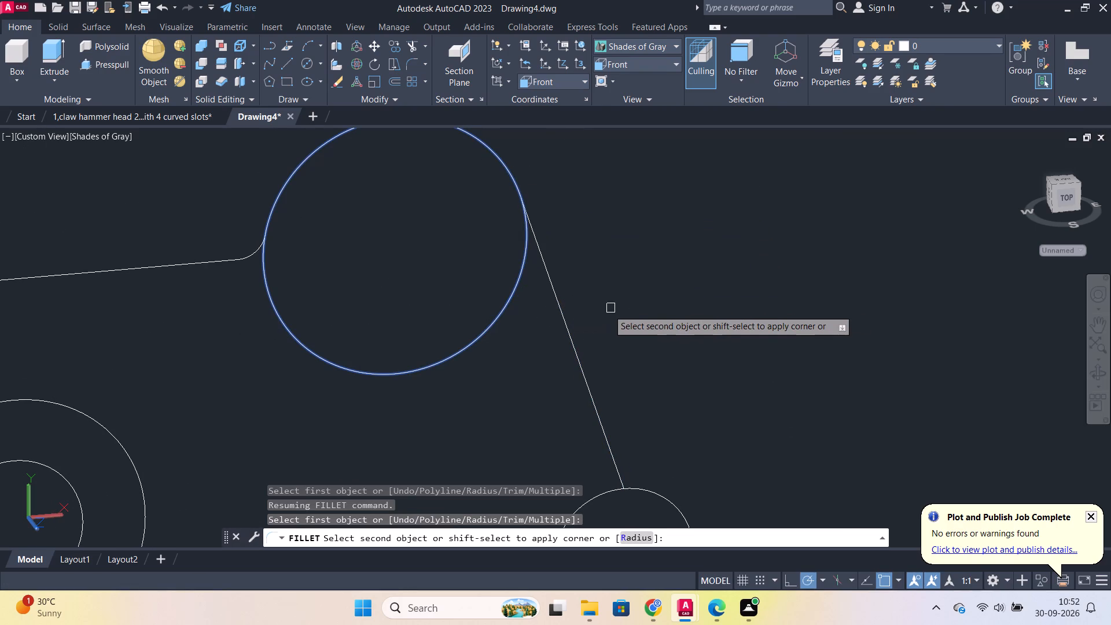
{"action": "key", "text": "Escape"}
Erase the slanted line connecting the large upper circle to the small circle.
{"action": "left_click", "coordinate": [566, 330]}
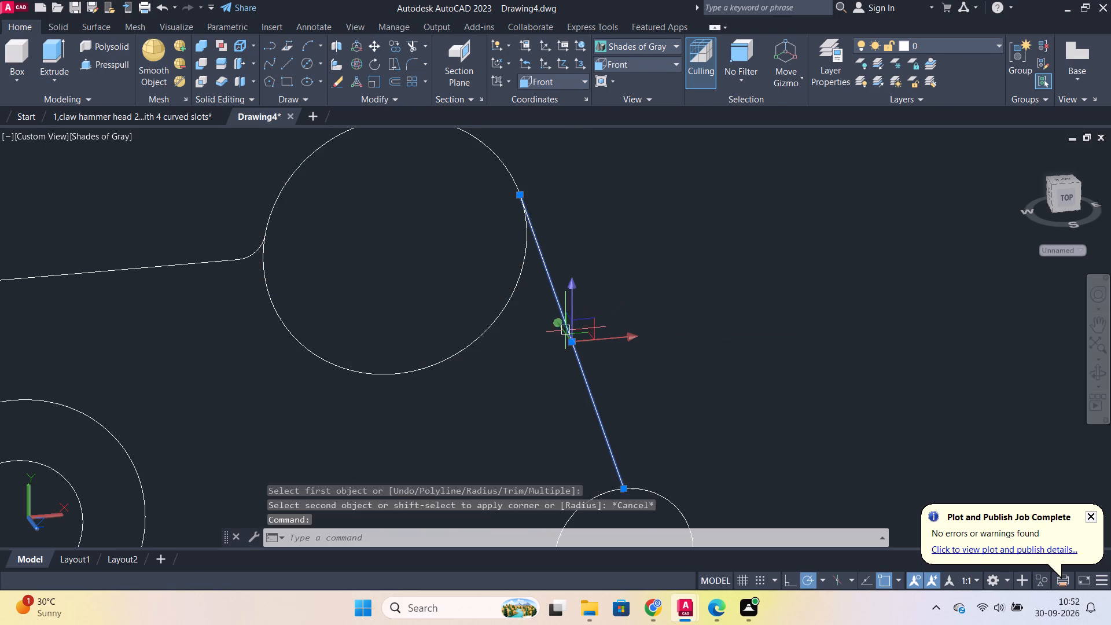
{"action": "key", "text": "e"}
{"action": "key", "text": "Return"}
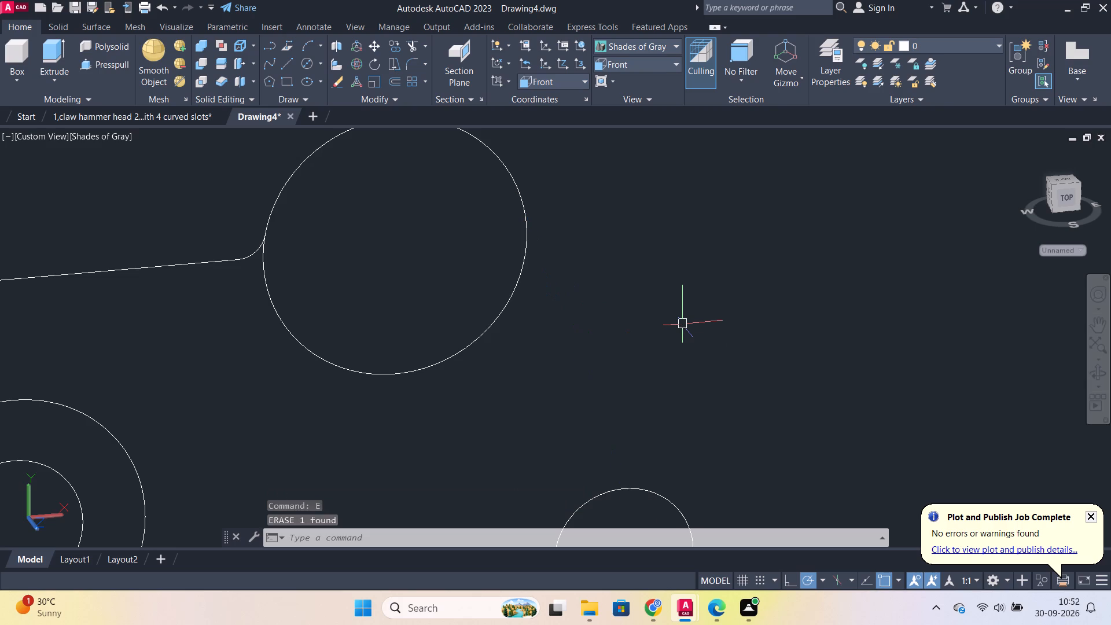
In the Front view, draw a line from the small circle's top quadrant to the large upper circle's right quadrant, about 20.7 long.
{"action": "key", "text": "l"}
{"action": "key", "text": "Return"}
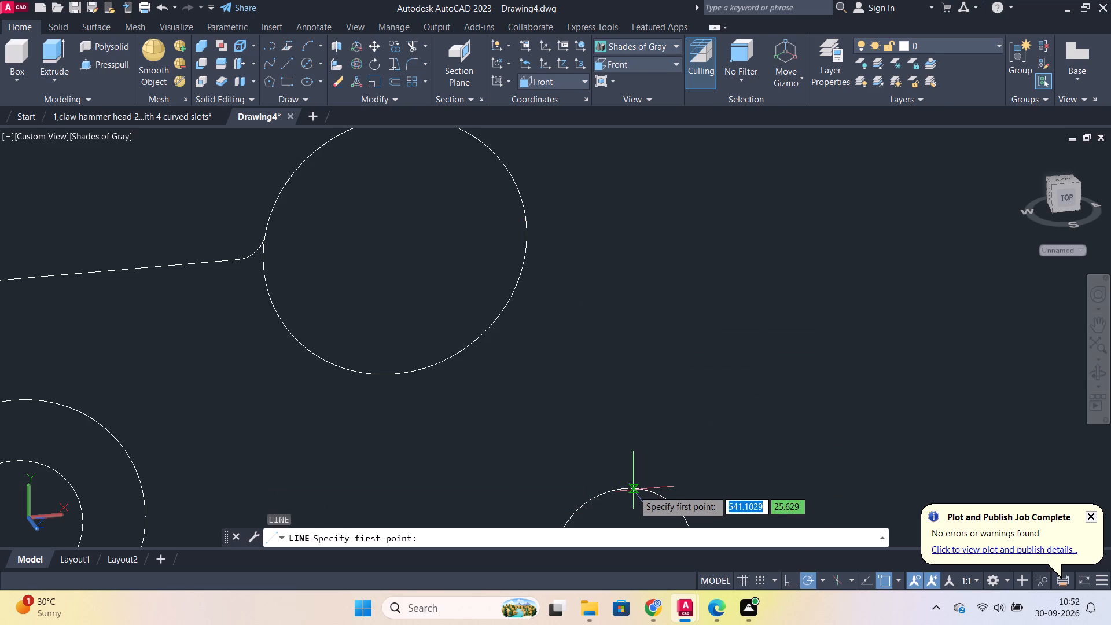
{"action": "scroll", "coordinate": [712, 465], "scroll_direction": "down", "scroll_amount": 2}
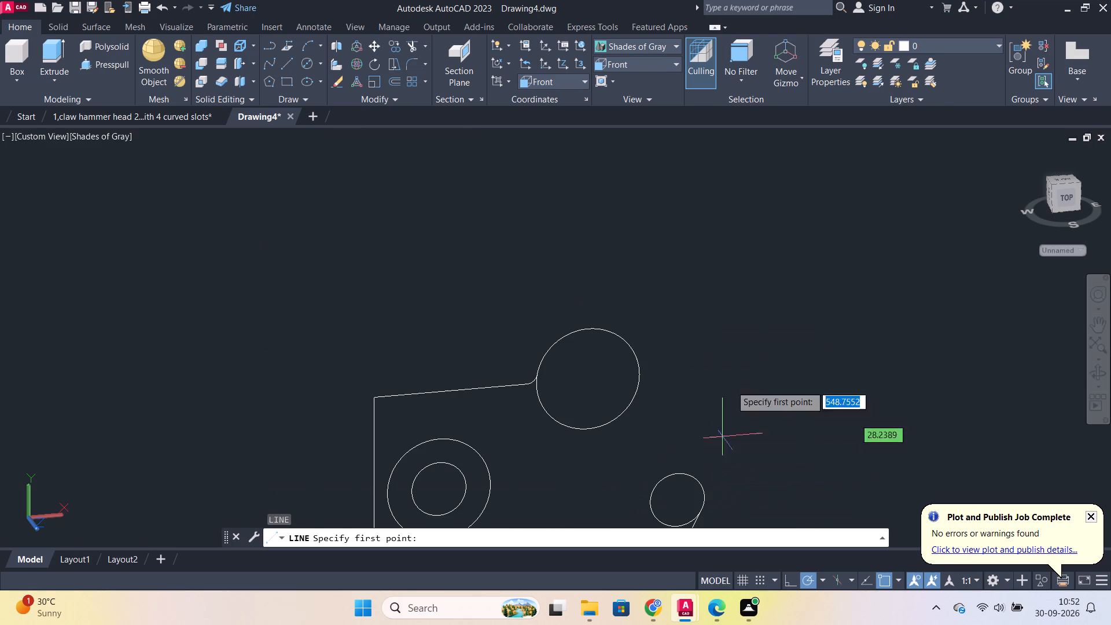
{"action": "left_click", "coordinate": [661, 66]}
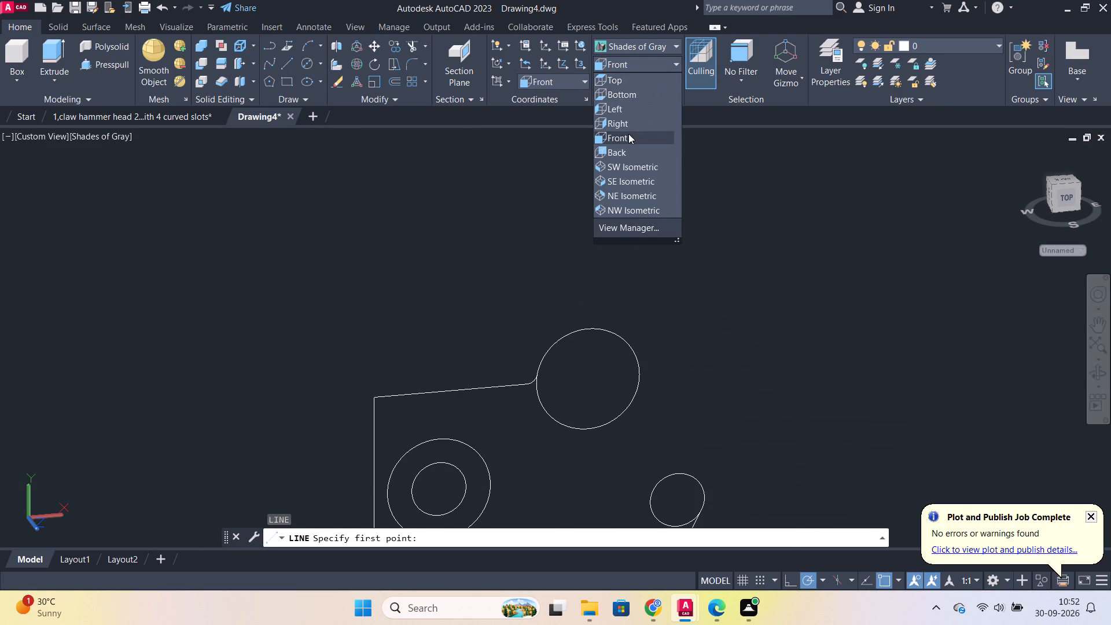
{"action": "left_click", "coordinate": [628, 134]}
{"action": "scroll", "coordinate": [730, 222], "scroll_direction": "down", "scroll_amount": 1}
{"action": "middle_click_drag", "start_coordinate": [751, 235], "coordinate": [624, 209]}
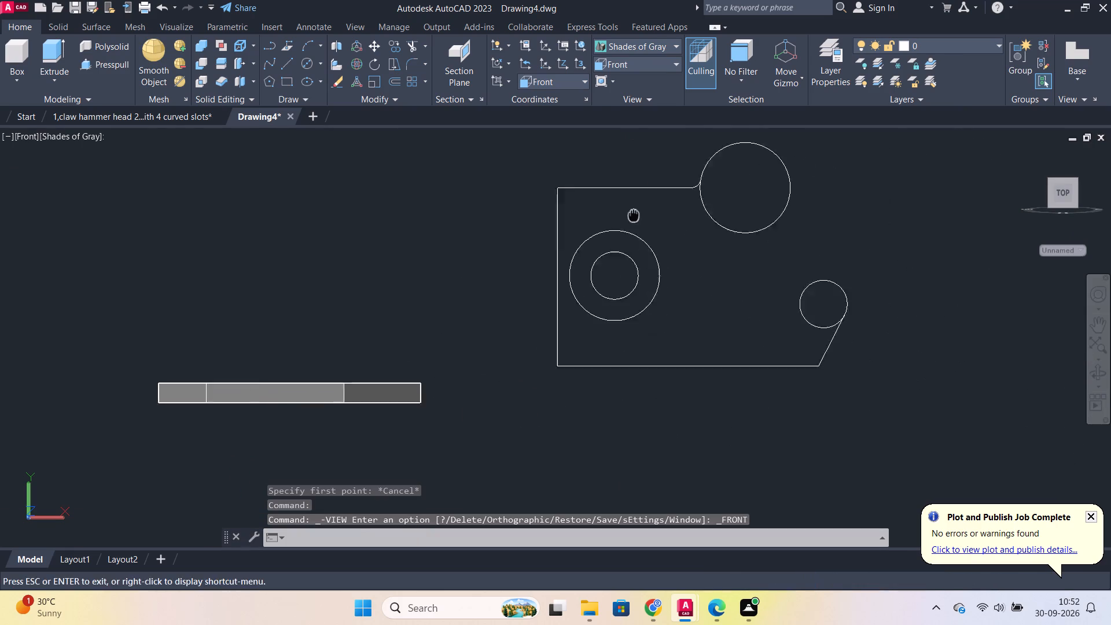
{"action": "middle_click_drag", "start_coordinate": [624, 209], "coordinate": [617, 198]}
{"action": "left_click", "coordinate": [290, 64]}
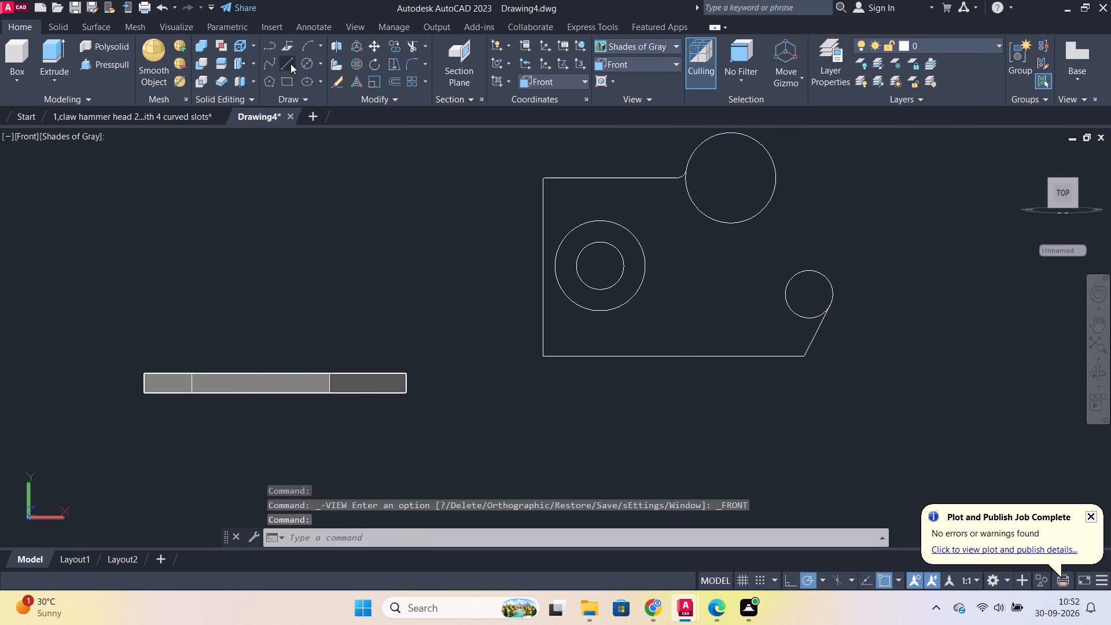
{"action": "left_click", "coordinate": [807, 270]}
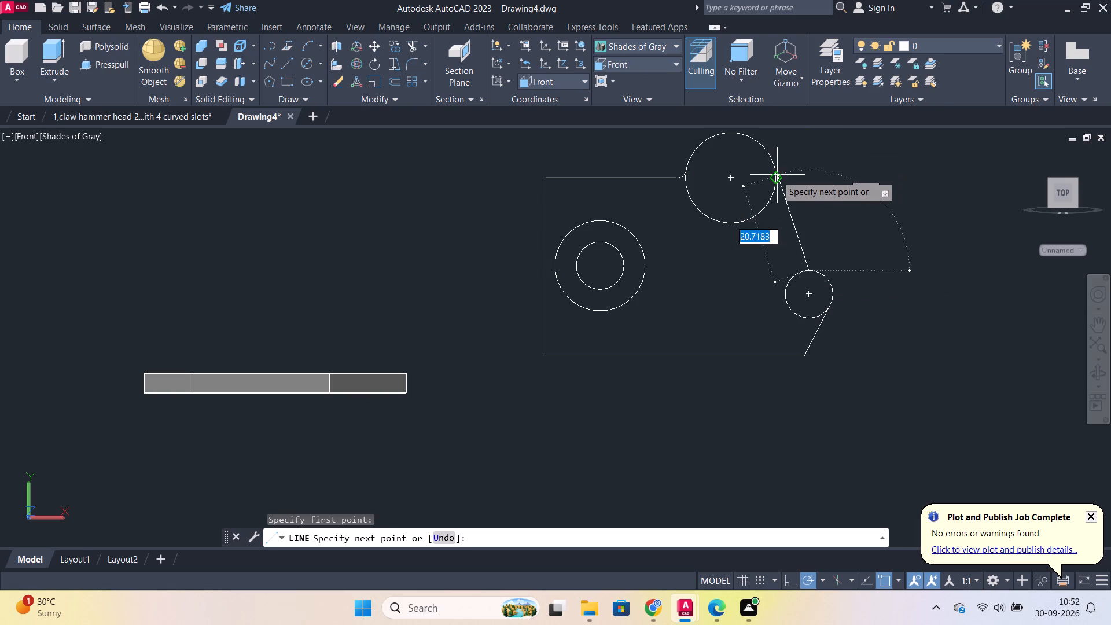
{"action": "left_click", "coordinate": [777, 175]}
{"action": "key", "text": "Escape"}
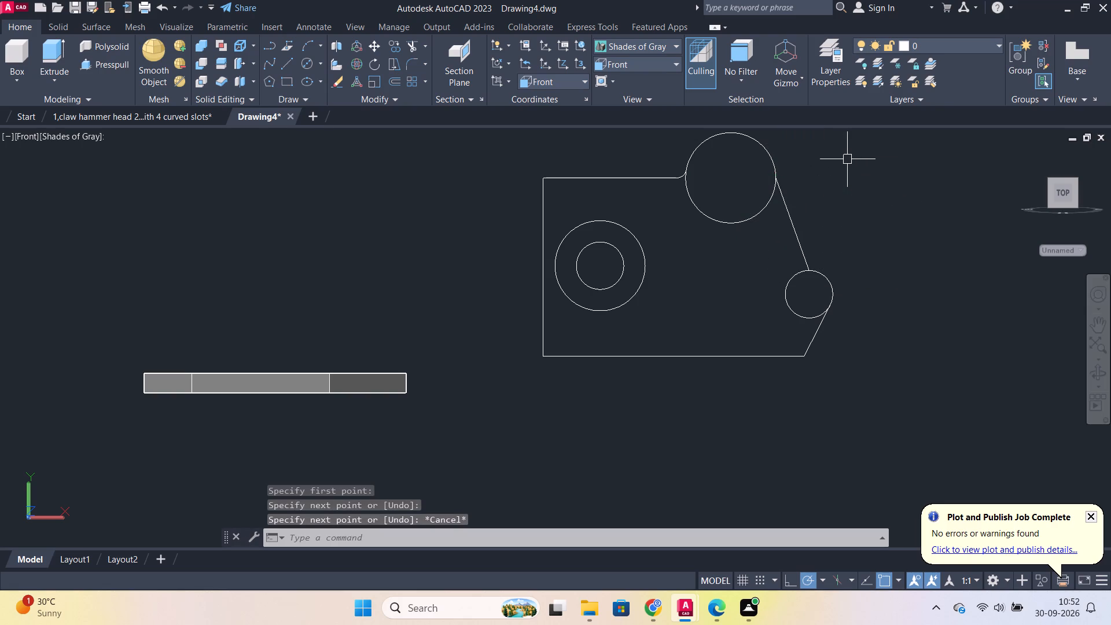
Fillet the large upper circle and the slanted line with radius 2.
{"action": "key", "text": "f"}
{"action": "key", "text": "Return"}
{"action": "key", "text": "r"}
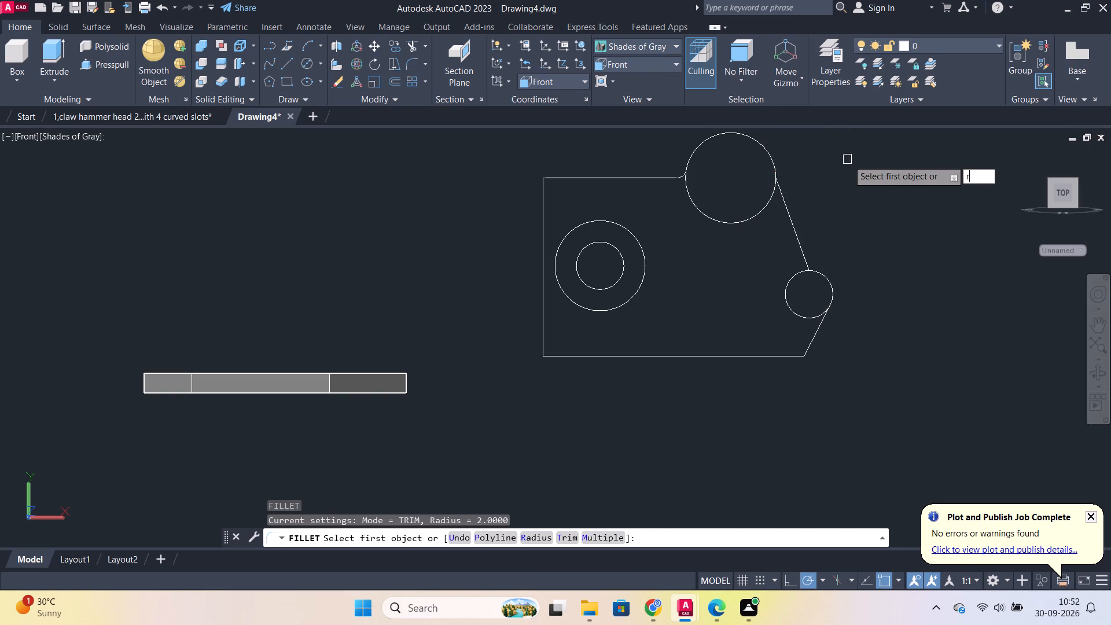
{"action": "key", "text": "Return"}
{"action": "key", "text": "2"}
{"action": "key", "text": "Return"}
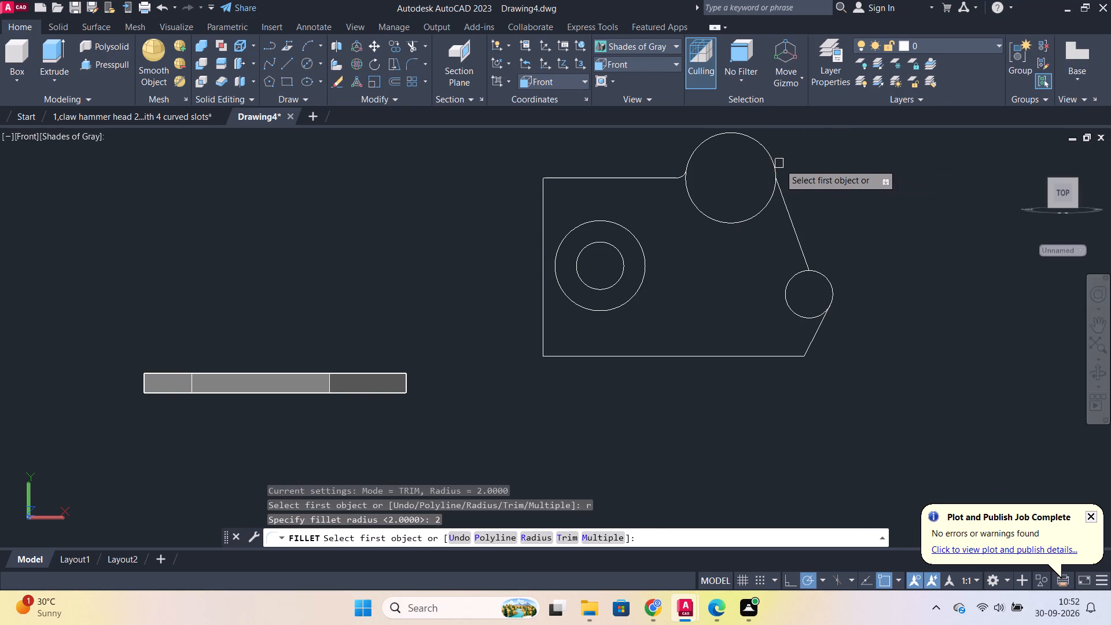
{"action": "left_click", "coordinate": [778, 163]}
{"action": "left_click", "coordinate": [782, 192]}
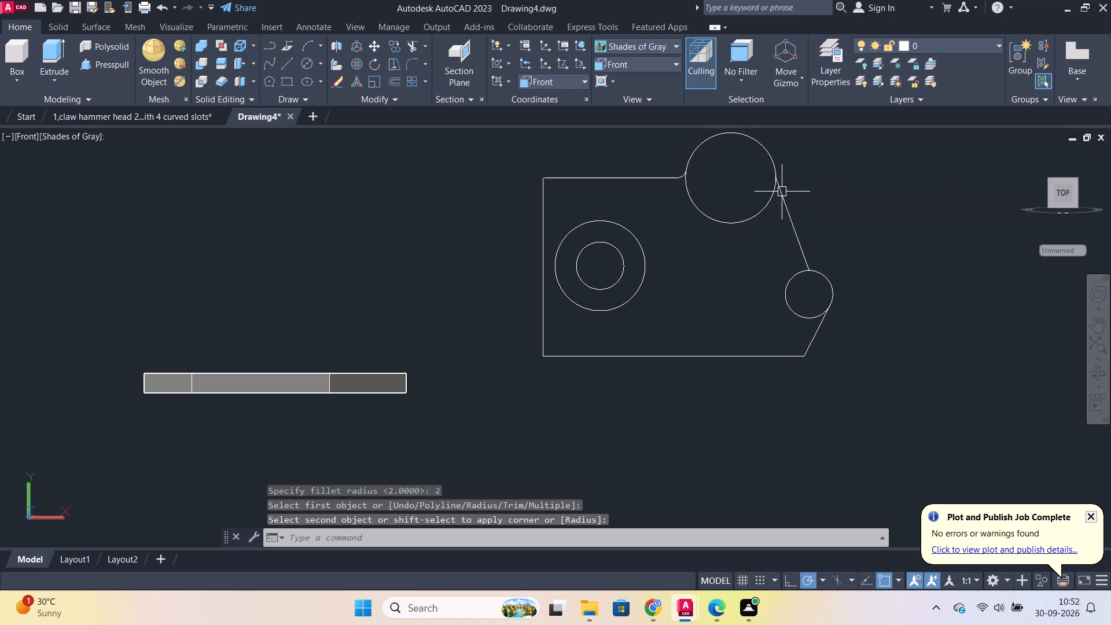
Fillet the slanted line and the top of the small circle with radius 2.
{"action": "key", "text": "space"}
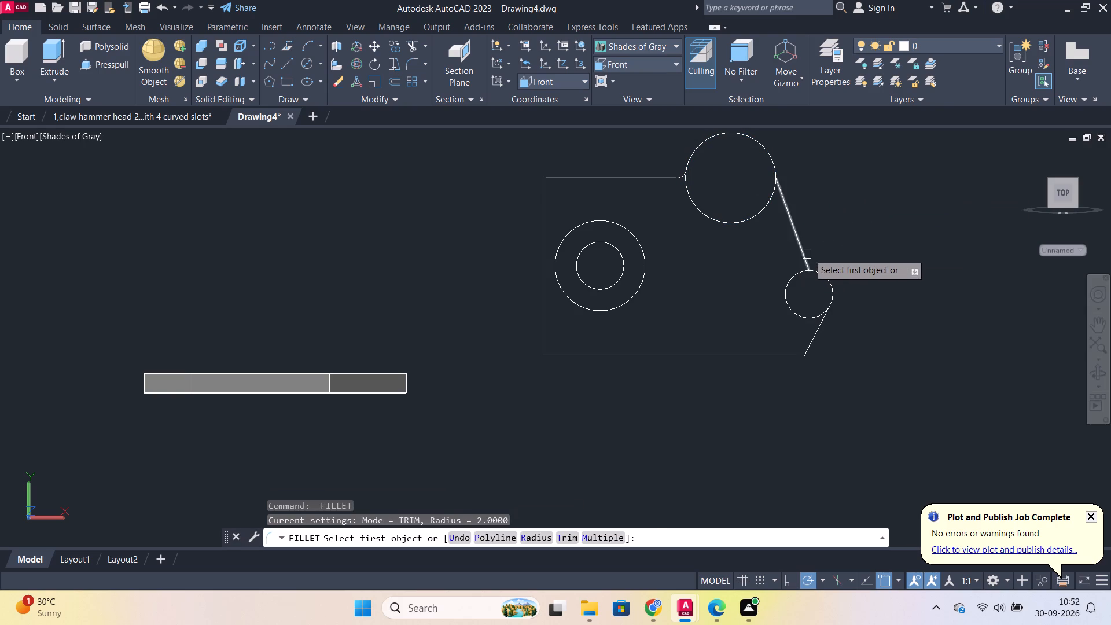
{"action": "left_click", "coordinate": [808, 253]}
{"action": "left_click", "coordinate": [818, 275]}
Examine the fillets where the slanted line meets the large and small circles.
{"action": "scroll", "coordinate": [825, 229], "scroll_direction": "up", "scroll_amount": 1}
{"action": "middle_click_drag", "start_coordinate": [815, 238], "coordinate": [768, 295]}
{"action": "scroll", "coordinate": [761, 257], "scroll_direction": "up", "scroll_amount": 3}
{"action": "scroll", "coordinate": [740, 222], "scroll_direction": "down", "scroll_amount": 1}
{"action": "scroll", "coordinate": [708, 199], "scroll_direction": "up", "scroll_amount": 1}
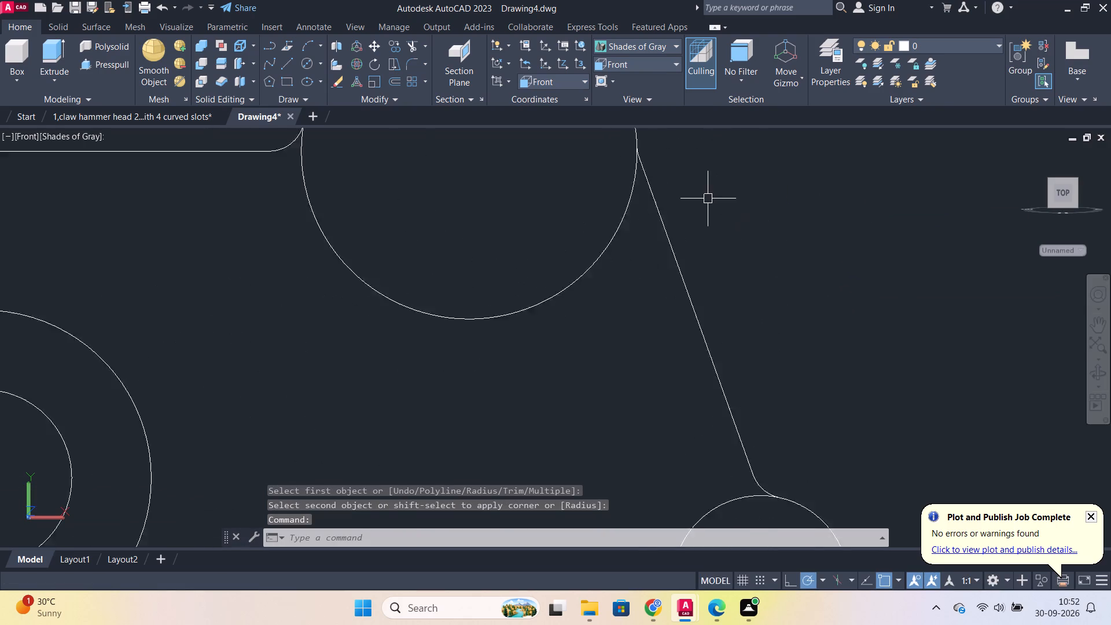
{"action": "scroll", "coordinate": [707, 198], "scroll_direction": "up", "scroll_amount": 3}
{"action": "middle_click_drag", "start_coordinate": [715, 251], "coordinate": [718, 325]}
{"action": "scroll", "coordinate": [681, 286], "scroll_direction": "down", "scroll_amount": 1}
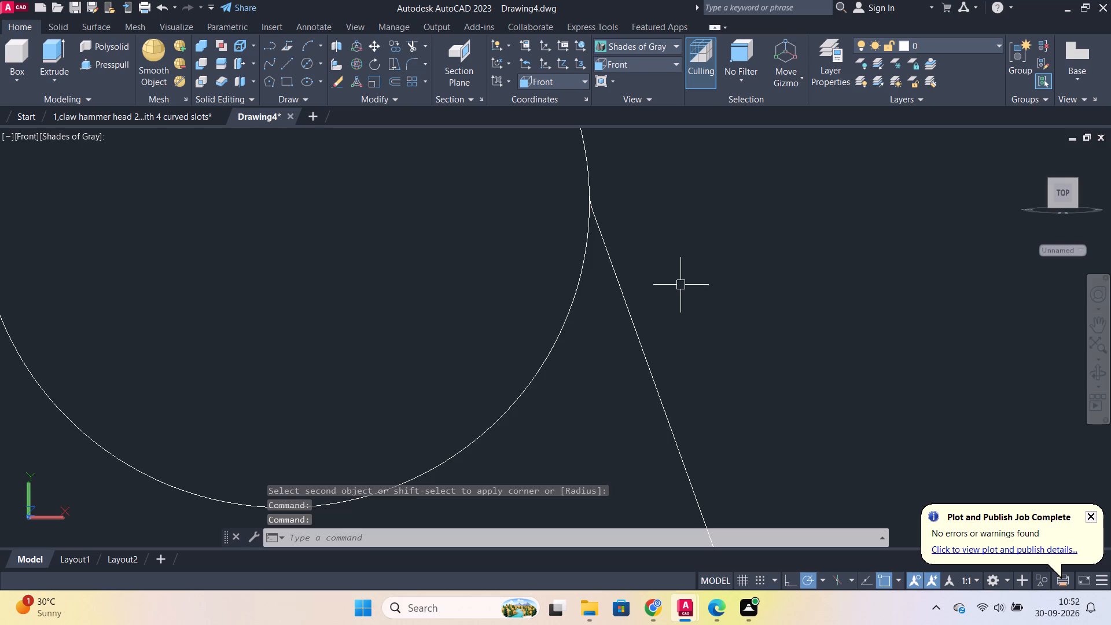
{"action": "scroll", "coordinate": [661, 221], "scroll_direction": "down", "scroll_amount": 3}
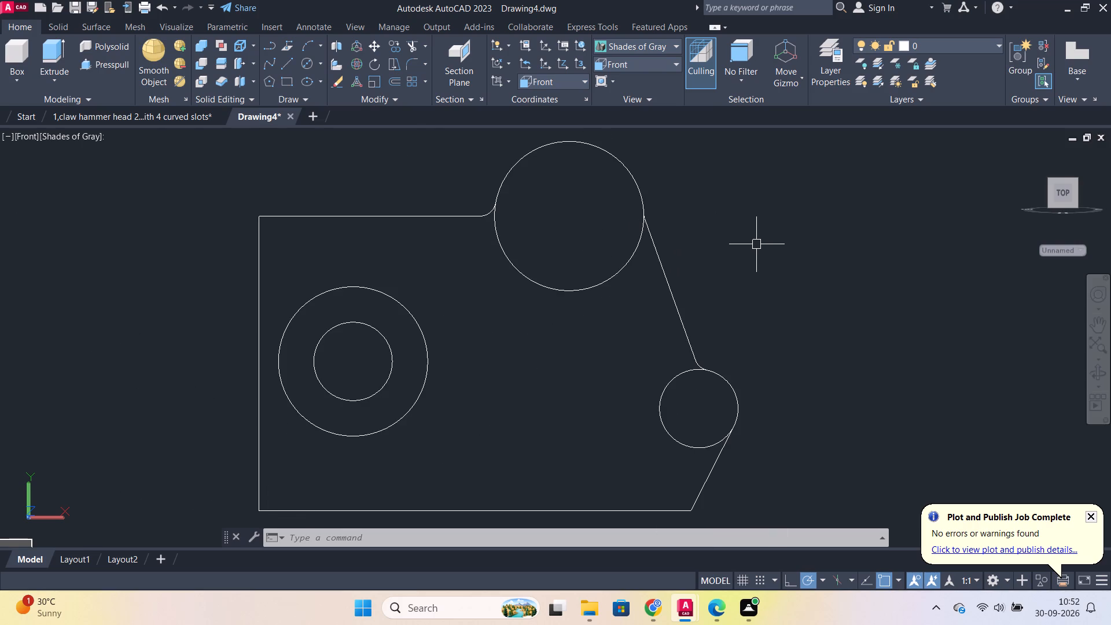
{"action": "scroll", "coordinate": [748, 247], "scroll_direction": "down", "scroll_amount": 1}
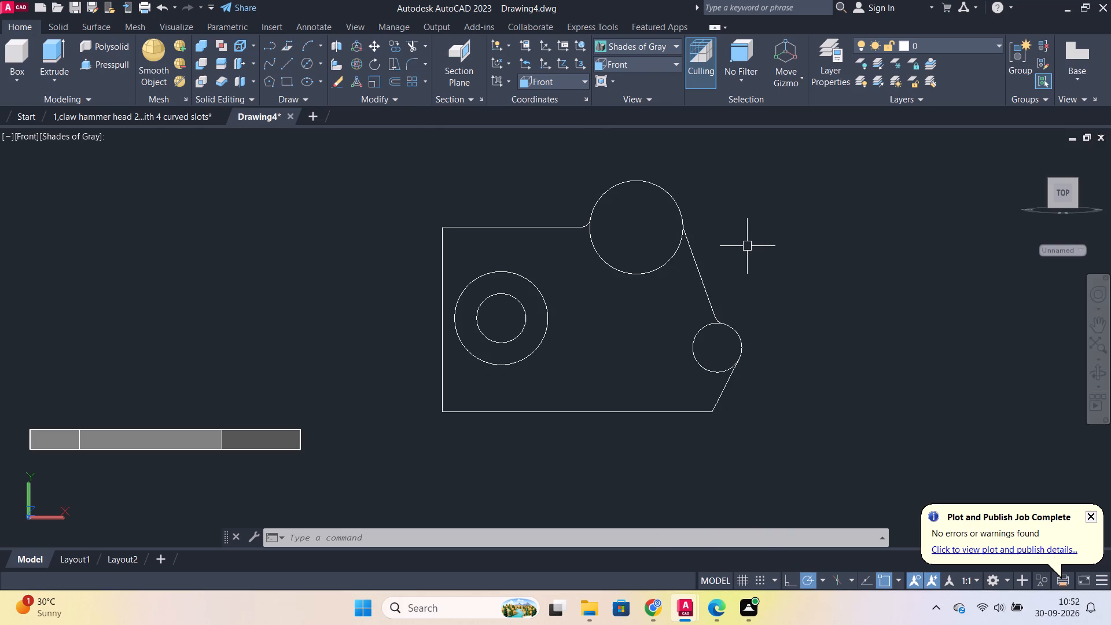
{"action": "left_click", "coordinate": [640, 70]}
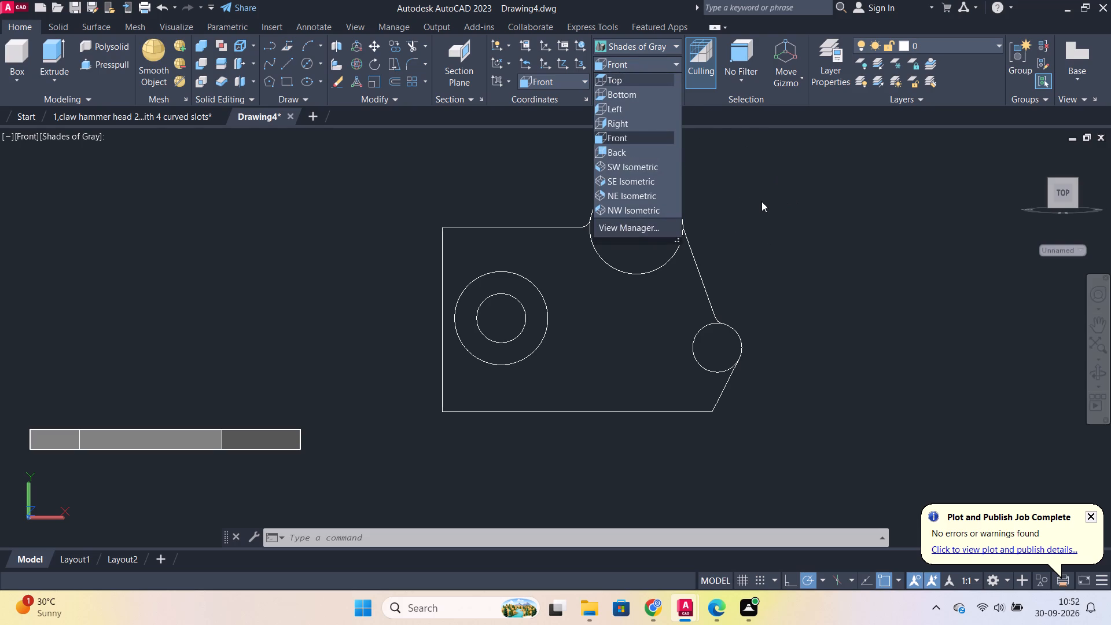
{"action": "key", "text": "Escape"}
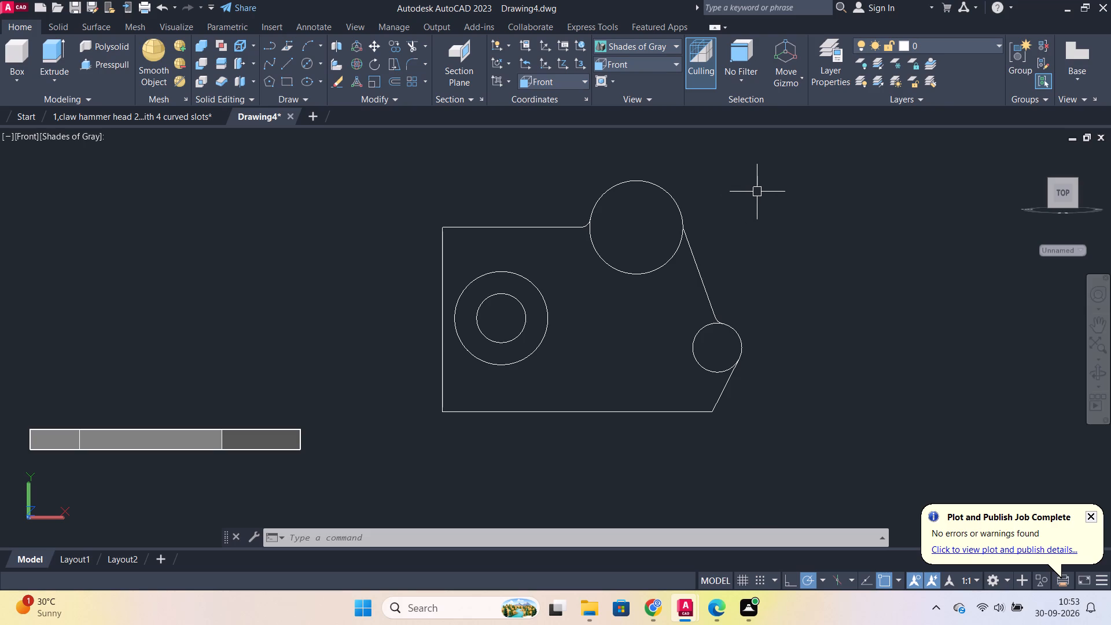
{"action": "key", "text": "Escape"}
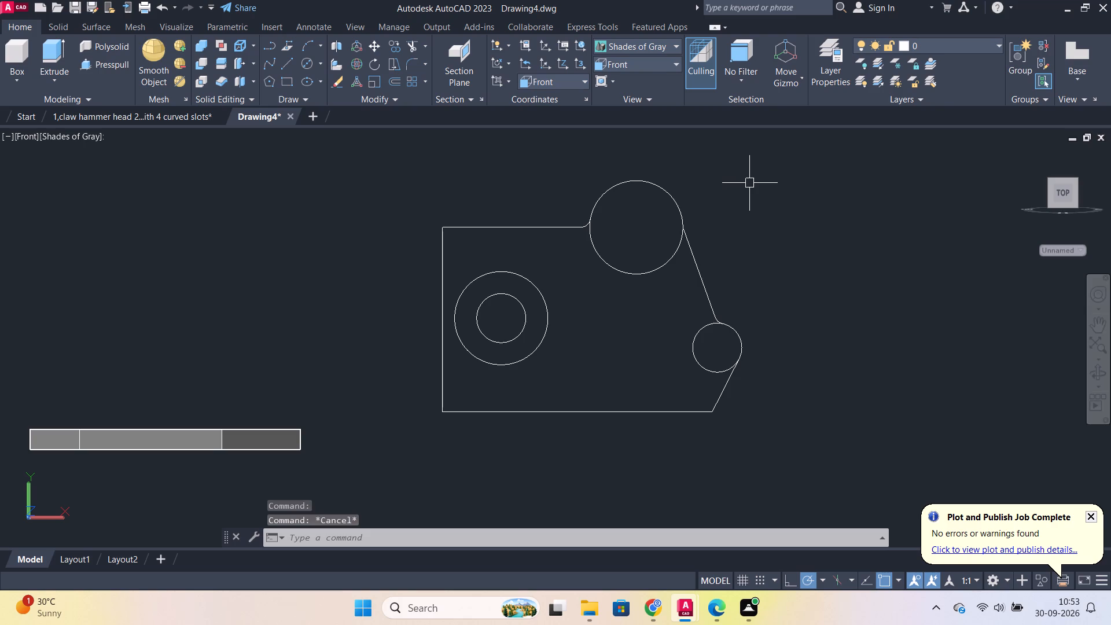
Fillet the corner between the profile's top horizontal line and left vertical line with radius 2.
{"action": "key", "text": "f"}
{"action": "key", "text": "Return"}
{"action": "key", "text": "r"}
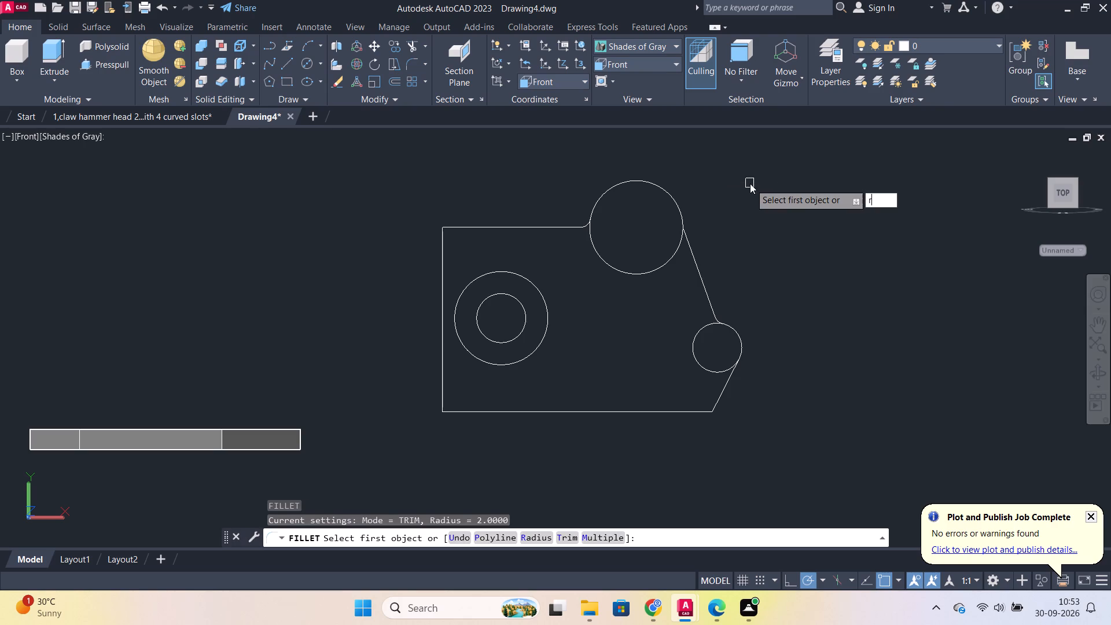
{"action": "key", "text": "Return"}
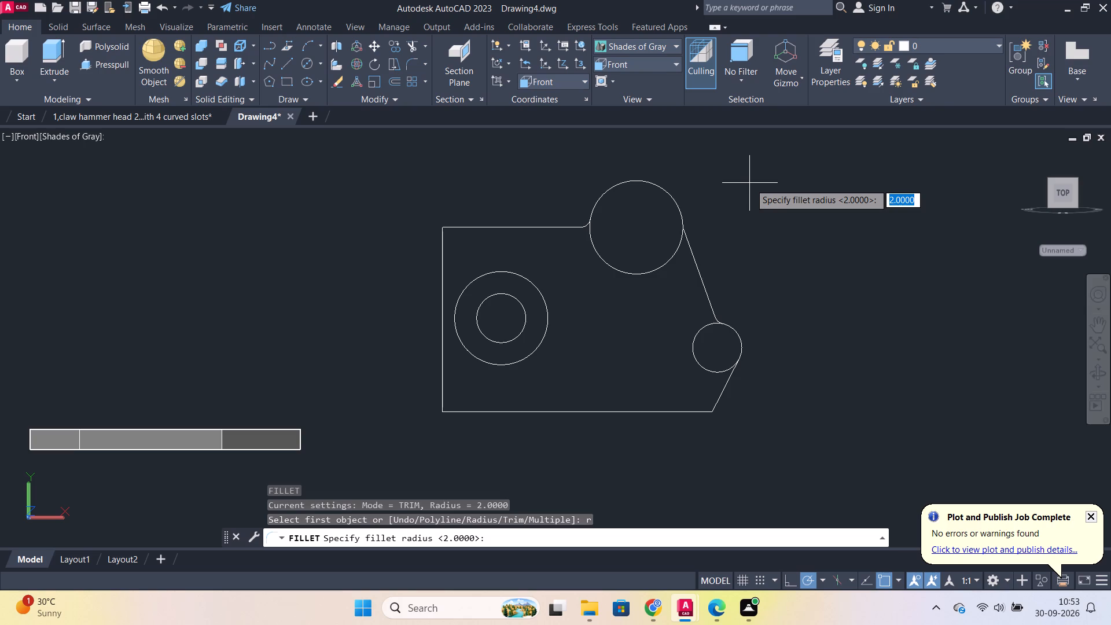
{"action": "key", "text": "Return"}
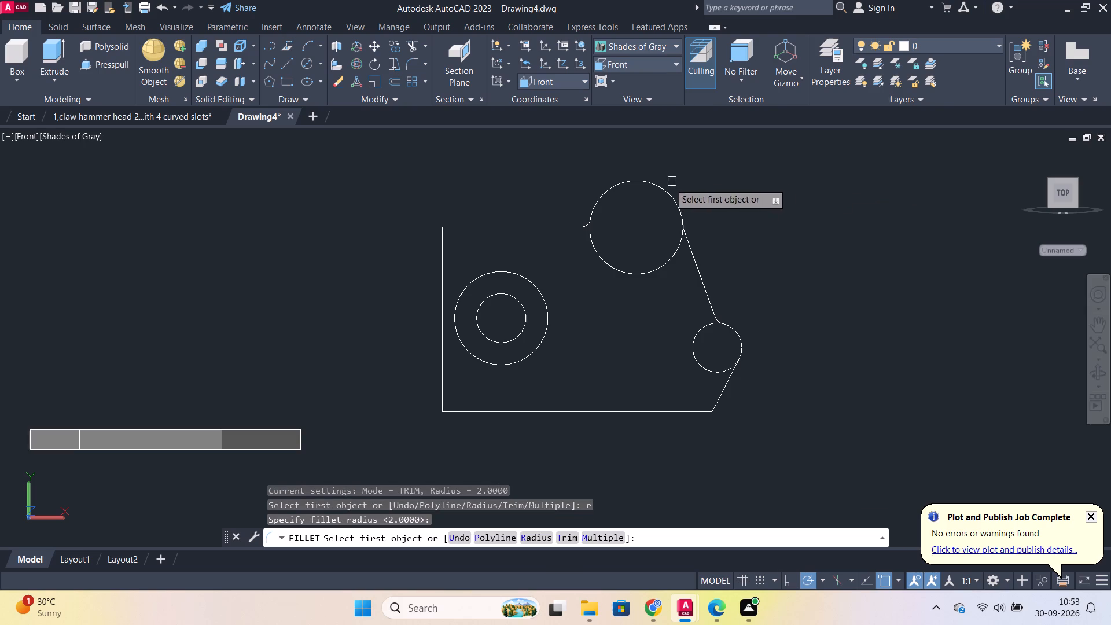
{"action": "left_click", "coordinate": [480, 223]}
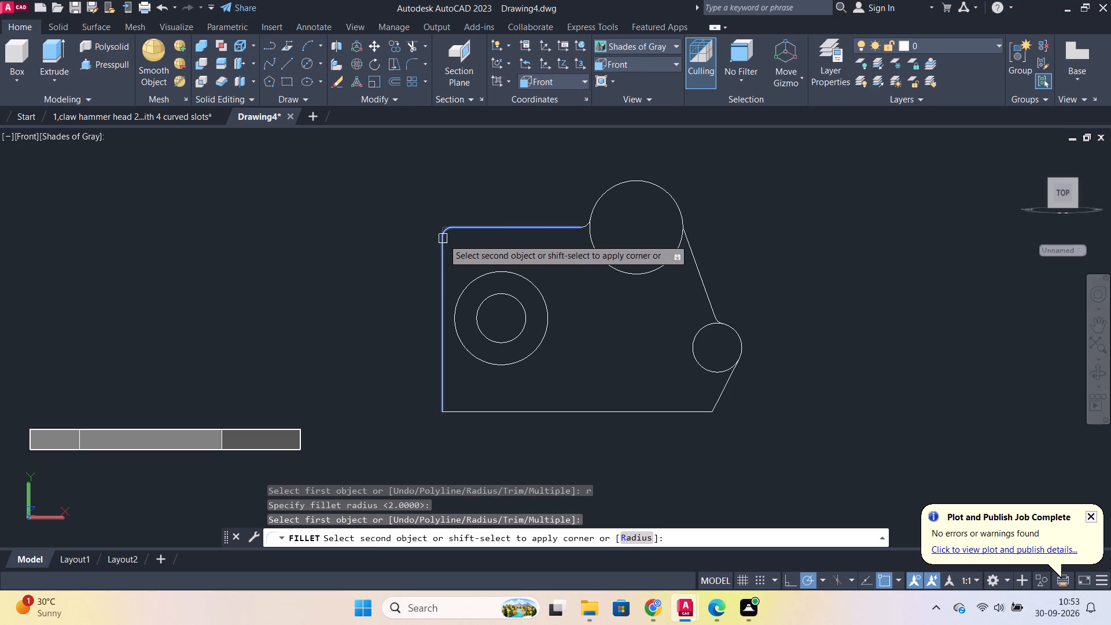
{"action": "left_click", "coordinate": [443, 239]}
{"action": "scroll", "coordinate": [516, 189], "scroll_direction": "down", "scroll_amount": 1}
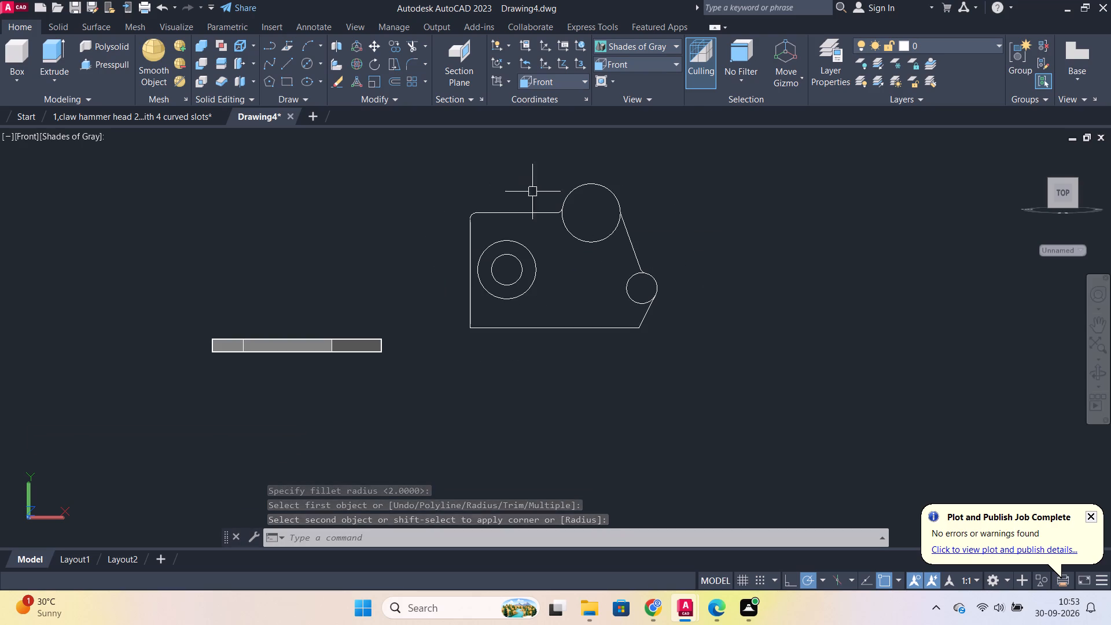
{"action": "key", "text": "Escape"}
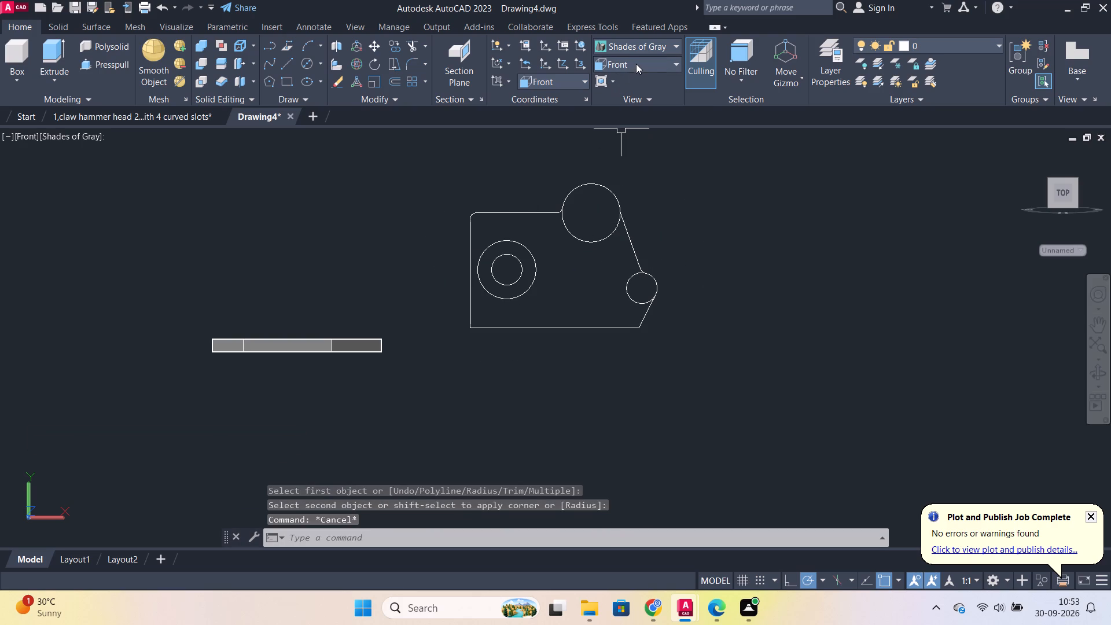
In the SW Isometric view, move the whole profile with its circles to a free spot beside the base plate.
{"action": "left_click", "coordinate": [636, 64]}
{"action": "left_click", "coordinate": [650, 160]}
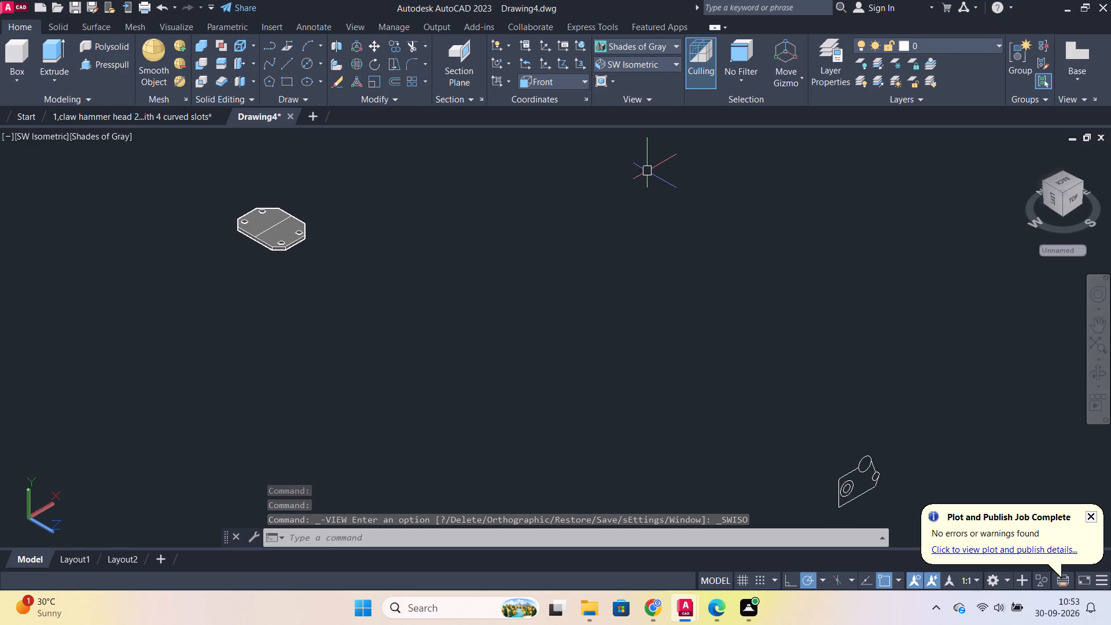
{"action": "middle_click_drag", "start_coordinate": [792, 348], "coordinate": [742, 284]}
{"action": "scroll", "coordinate": [775, 356], "scroll_direction": "up", "scroll_amount": 1}
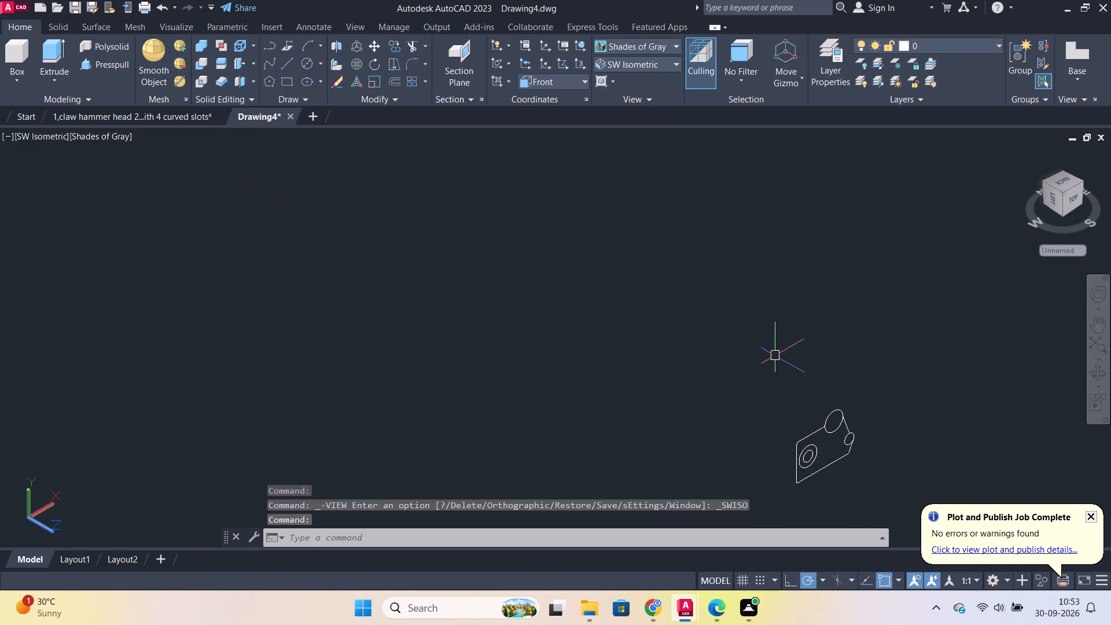
{"action": "middle_click_drag", "start_coordinate": [766, 357], "coordinate": [735, 303]}
{"action": "left_click", "coordinate": [716, 319]}
{"action": "left_click", "coordinate": [863, 462]}
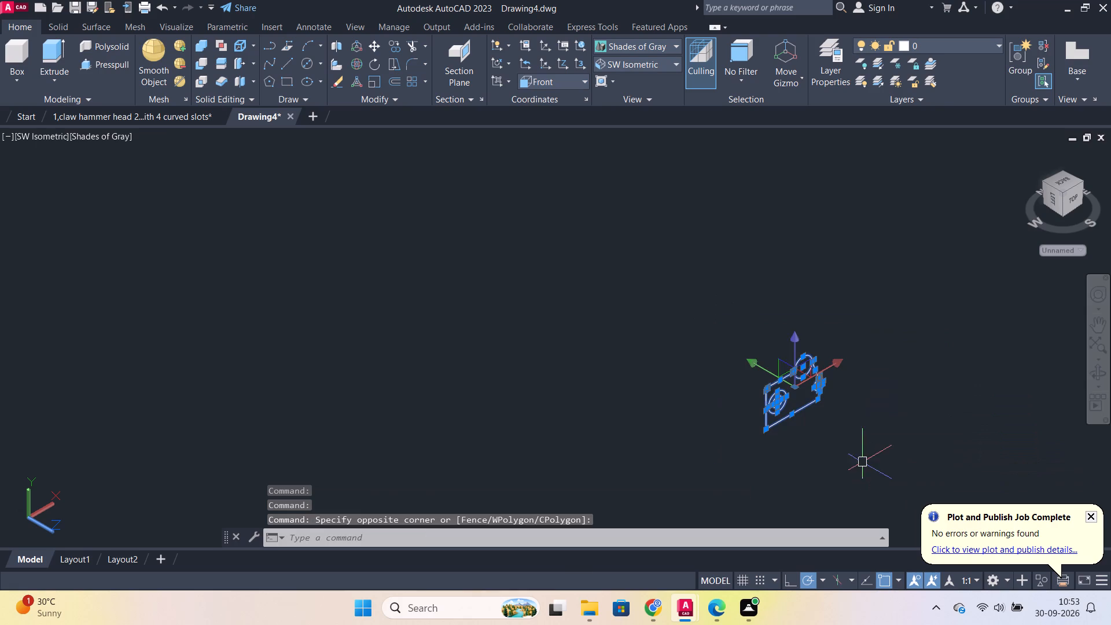
{"action": "key", "text": "m"}
{"action": "key", "text": "Return"}
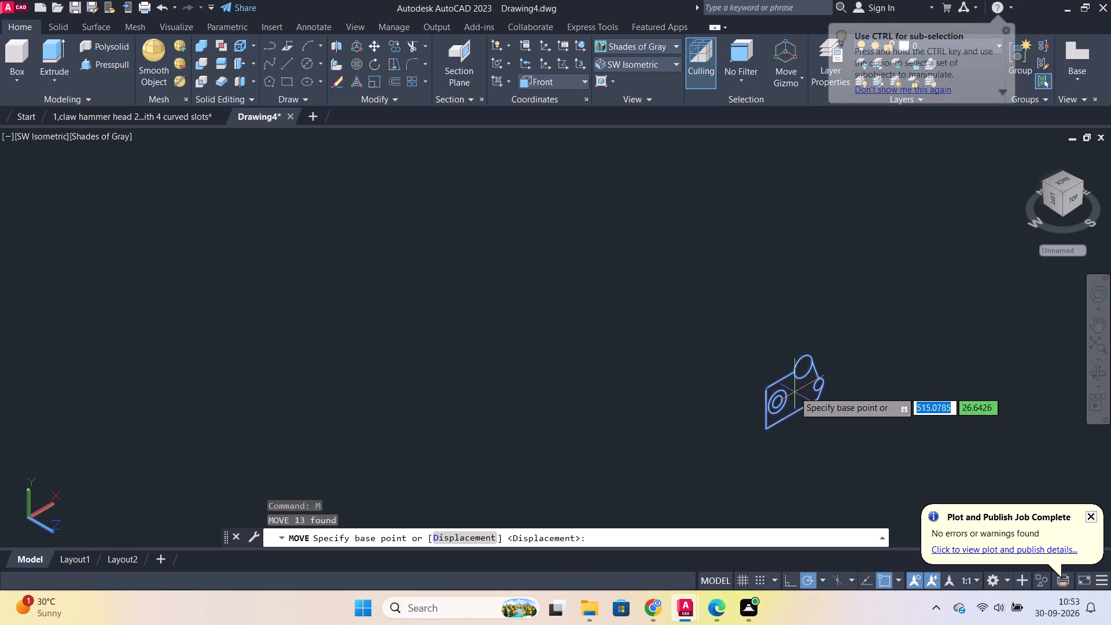
{"action": "left_click", "coordinate": [793, 391]}
{"action": "scroll", "coordinate": [445, 181], "scroll_direction": "down", "scroll_amount": 3}
{"action": "middle_click_drag", "start_coordinate": [463, 191], "coordinate": [578, 319]}
{"action": "scroll", "coordinate": [485, 281], "scroll_direction": "up", "scroll_amount": 4}
{"action": "middle_click_drag", "start_coordinate": [573, 322], "coordinate": [700, 396]}
{"action": "scroll", "coordinate": [452, 355], "scroll_direction": "up", "scroll_amount": 2}
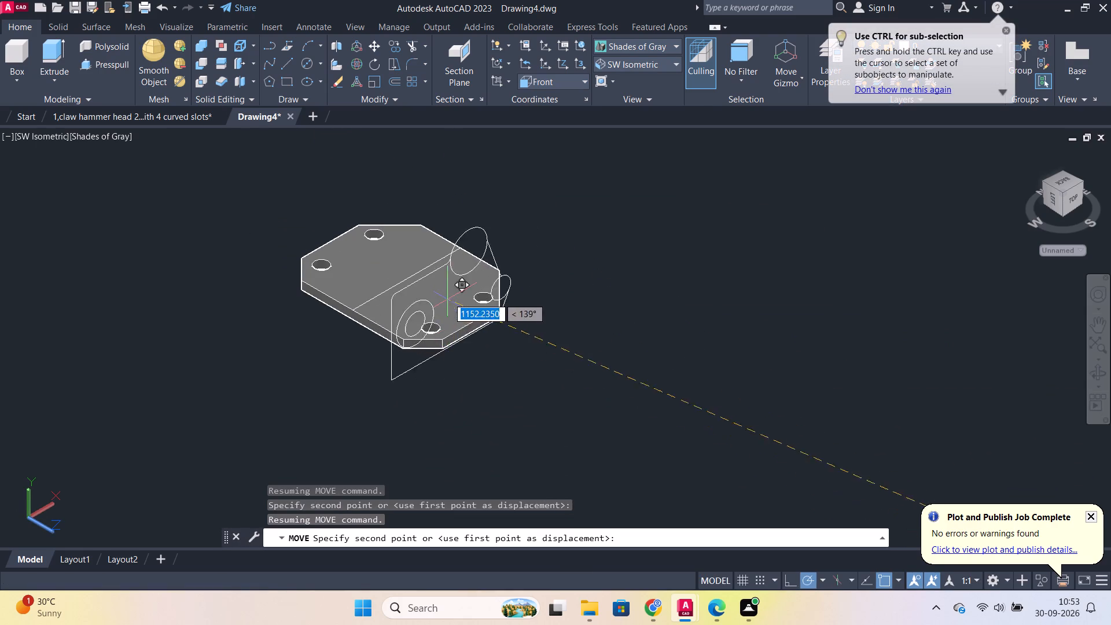
{"action": "left_click", "coordinate": [649, 307]}
{"action": "key", "text": "Escape"}
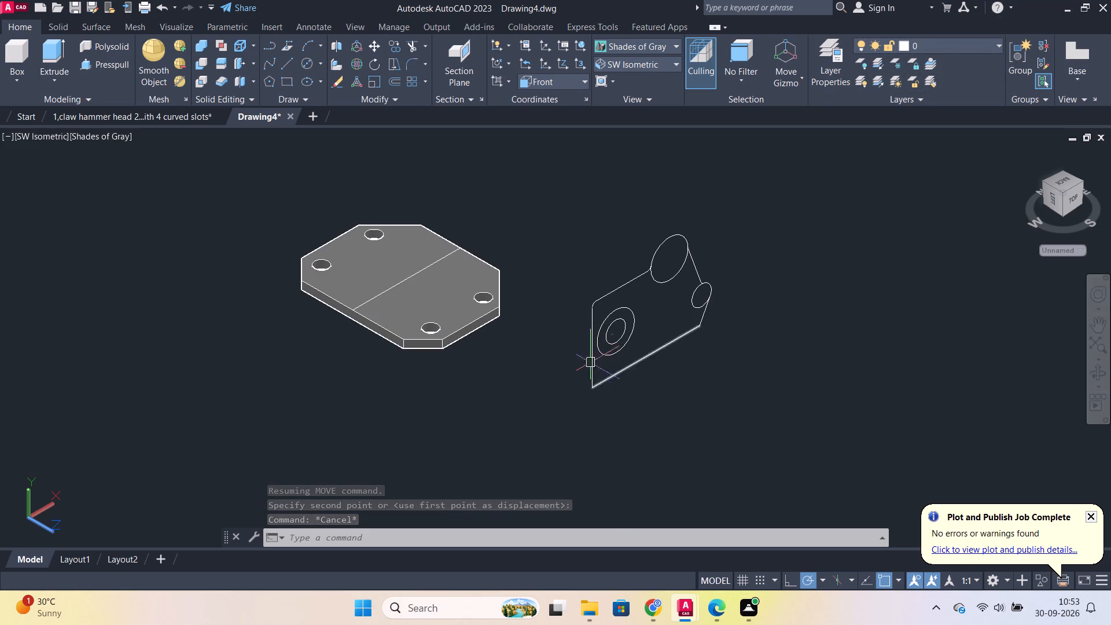
Join the profile's connected lines and fillet arcs into polylines.
{"action": "left_click", "coordinate": [550, 145]}
{"action": "left_click", "coordinate": [764, 413]}
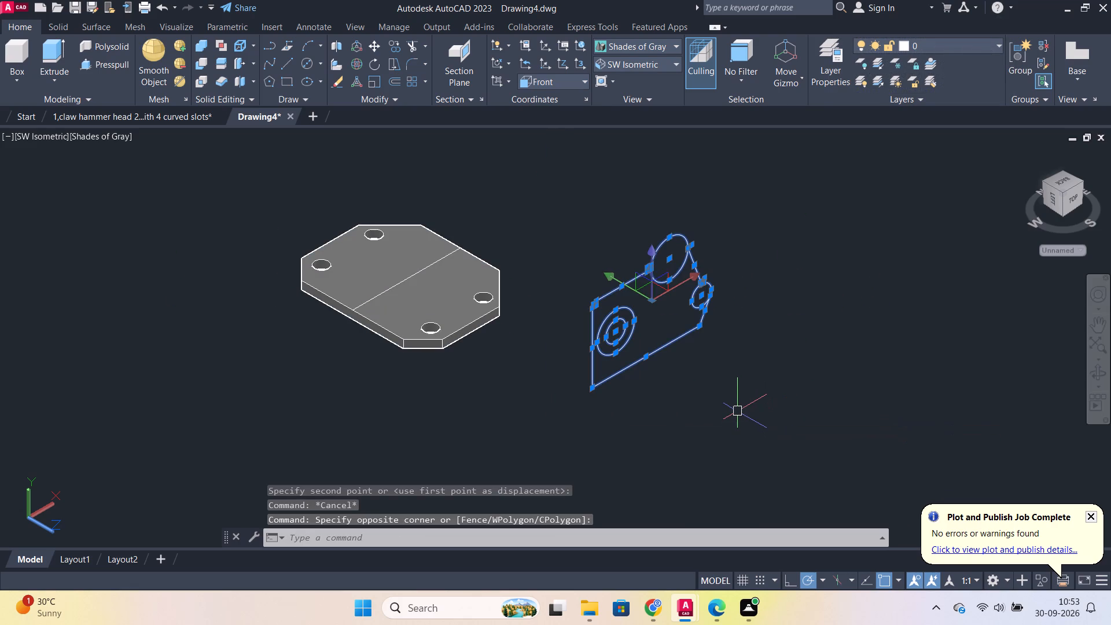
{"action": "key", "text": "j"}
{"action": "key", "text": "Return"}
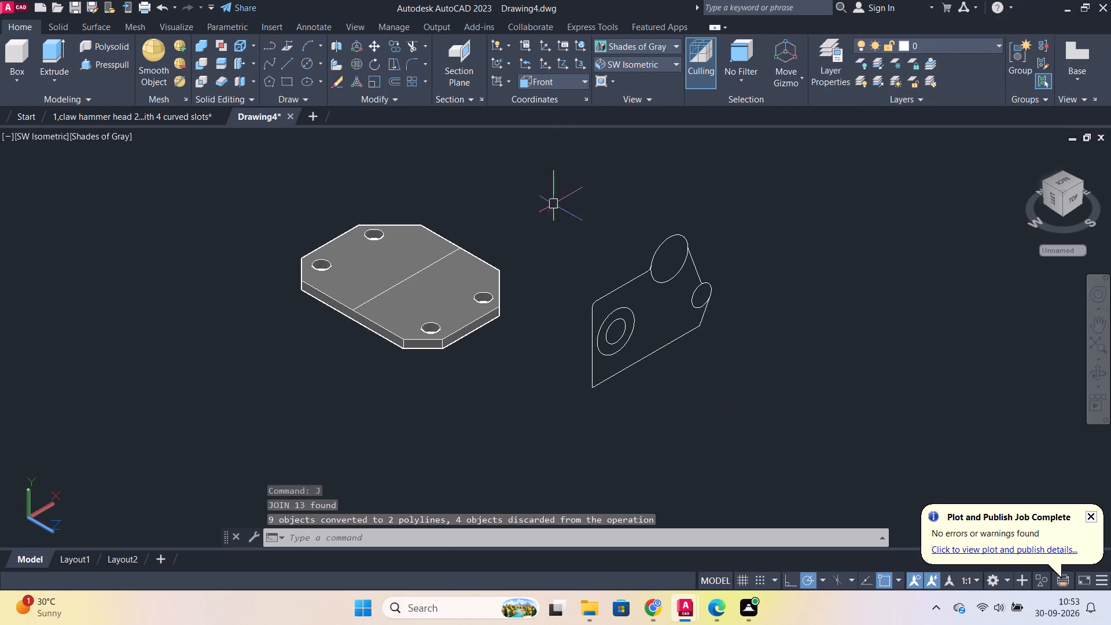
Move the profile and its circles from the outline's lower-left corner to the near end of the centre line on the plate's top face.
{"action": "left_click", "coordinate": [550, 190]}
{"action": "left_click", "coordinate": [749, 421]}
{"action": "key", "text": "m"}
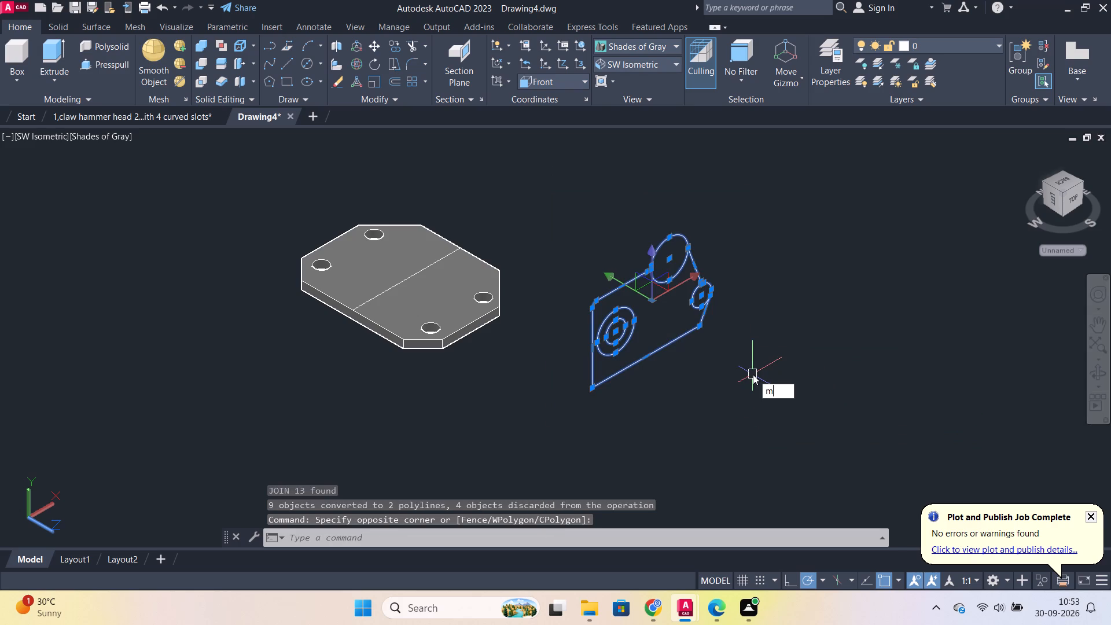
{"action": "key", "text": "Return"}
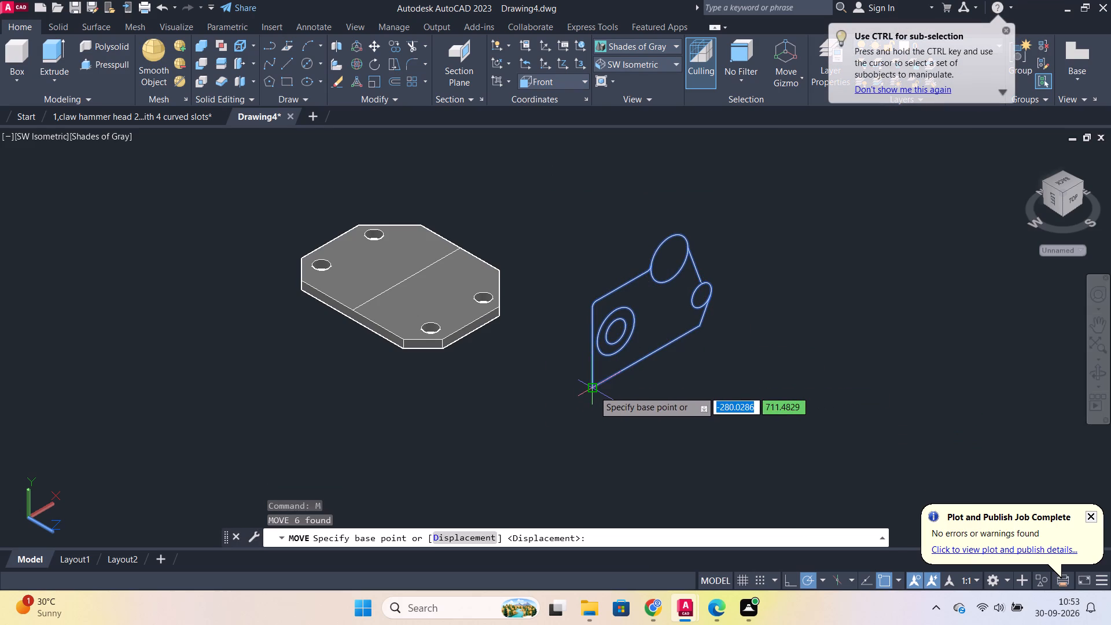
{"action": "left_click", "coordinate": [594, 391]}
{"action": "scroll", "coordinate": [442, 350], "scroll_direction": "up", "scroll_amount": 3}
{"action": "scroll", "coordinate": [479, 385], "scroll_direction": "down", "scroll_amount": 2}
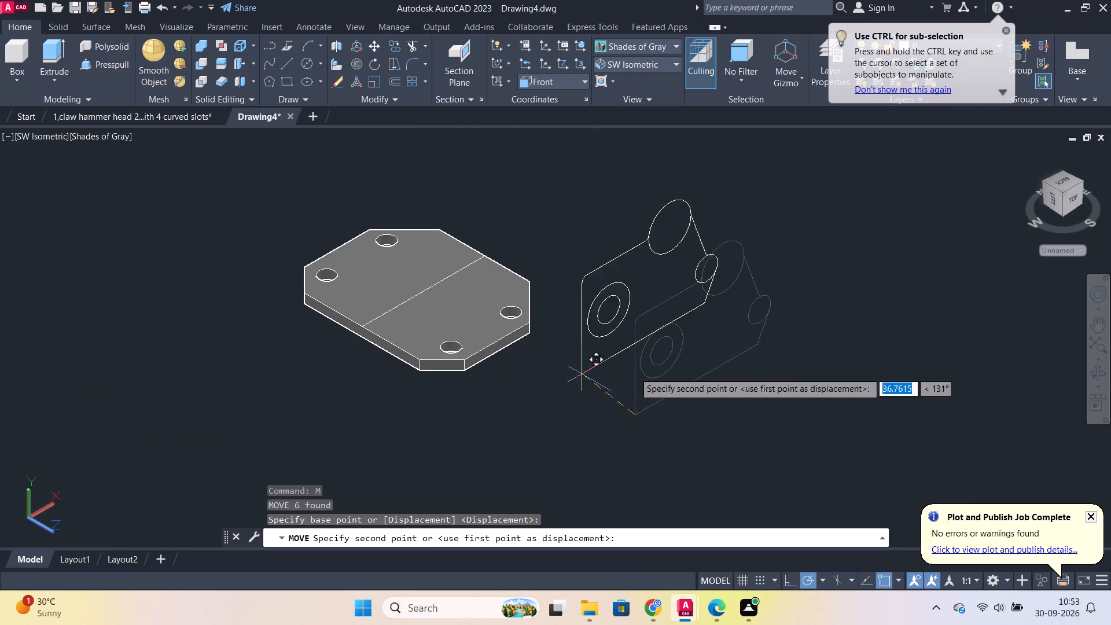
{"action": "scroll", "coordinate": [348, 316], "scroll_direction": "up", "scroll_amount": 2}
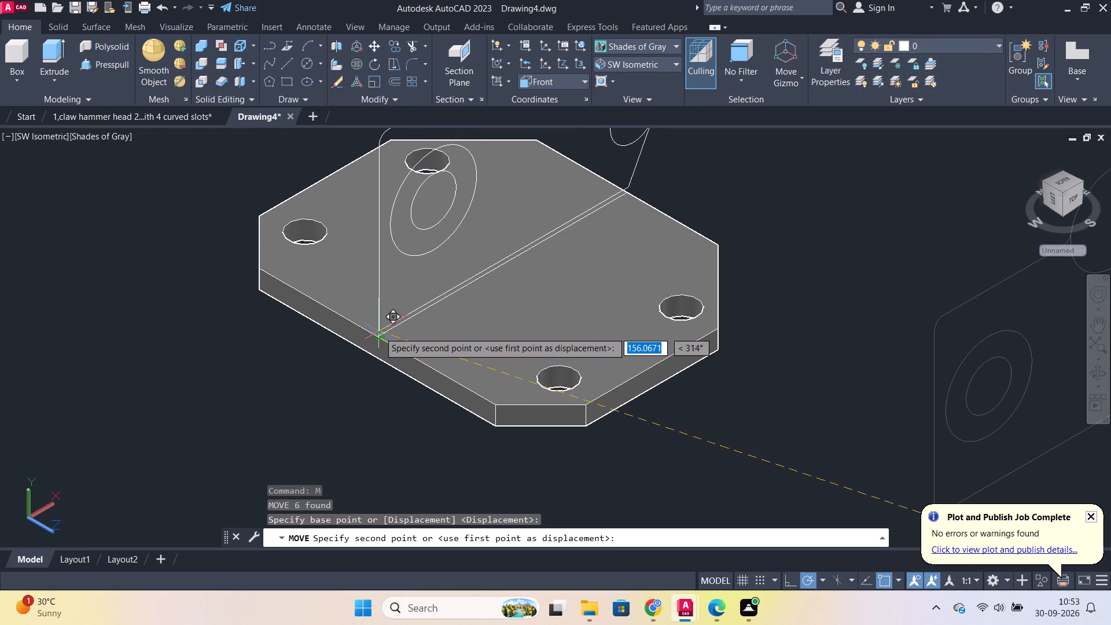
{"action": "left_click", "coordinate": [378, 337]}
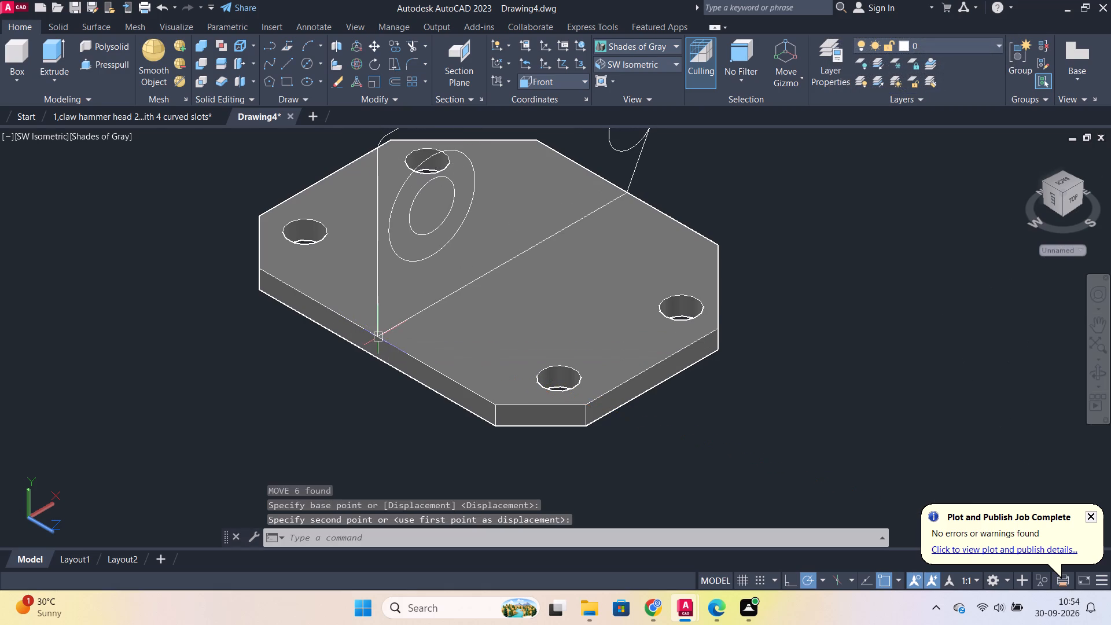
Copy the profile outline and its four circles, using the outline's lower corner on the plate's centre line as base point.
{"action": "scroll", "coordinate": [577, 338], "scroll_direction": "down", "scroll_amount": 1}
{"action": "scroll", "coordinate": [718, 328], "scroll_direction": "down", "scroll_amount": 1}
{"action": "scroll", "coordinate": [714, 322], "scroll_direction": "up", "scroll_amount": 1}
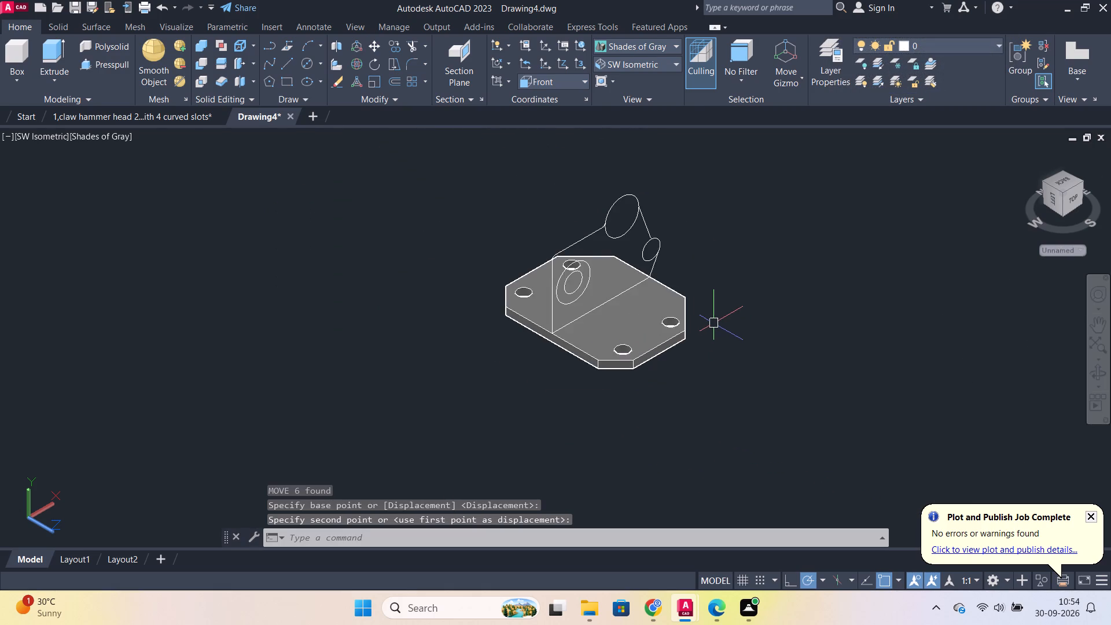
{"action": "scroll", "coordinate": [714, 322], "scroll_direction": "up", "scroll_amount": 1}
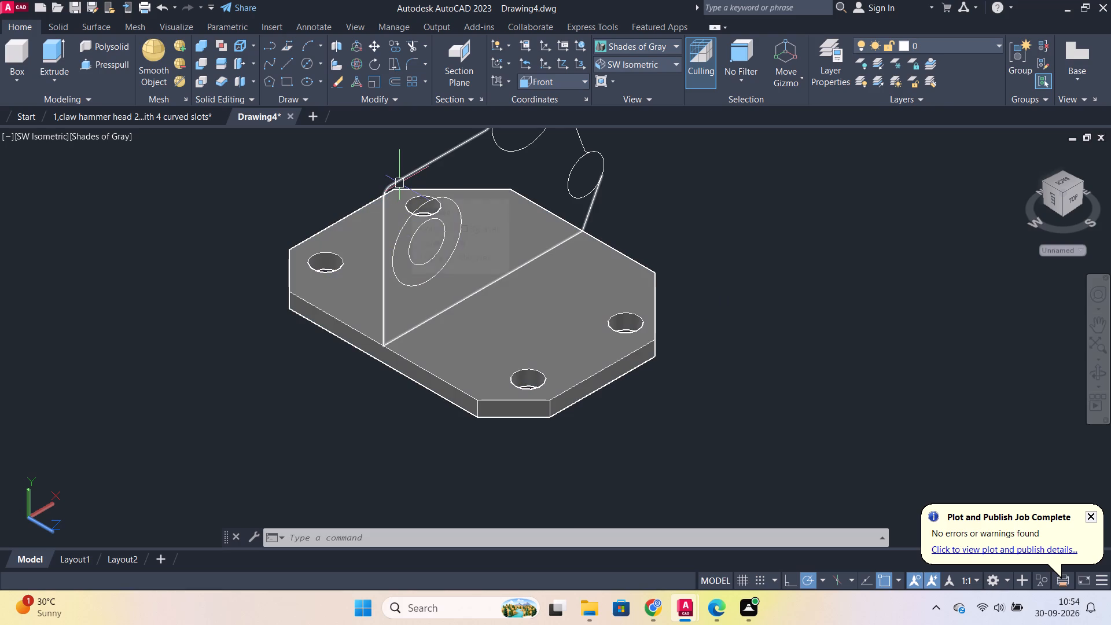
{"action": "middle_click_drag", "start_coordinate": [631, 254], "coordinate": [619, 322]}
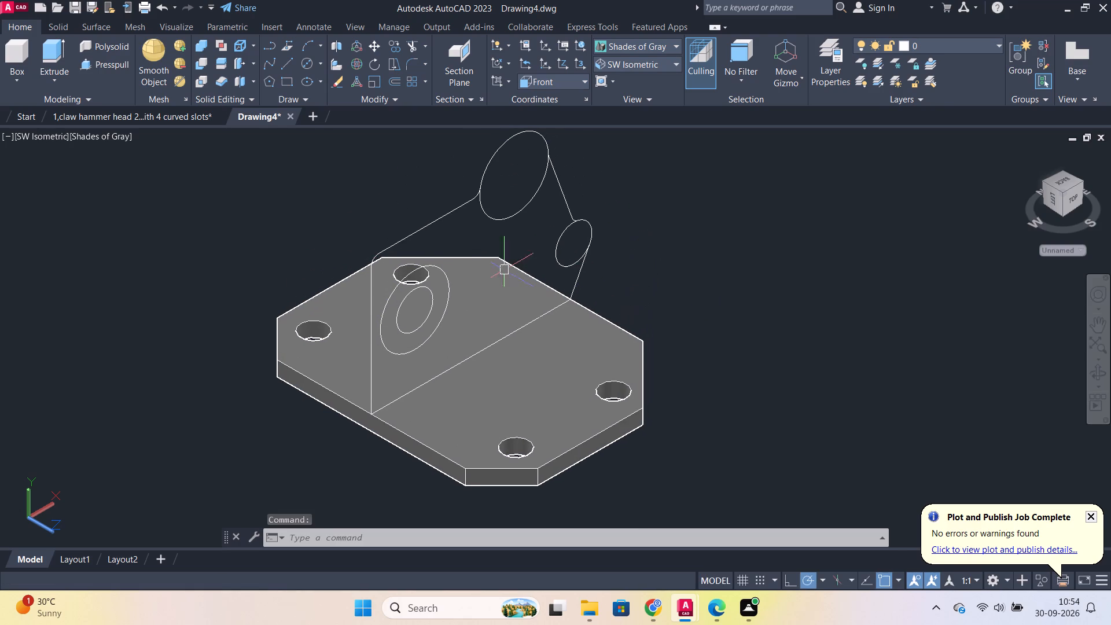
{"action": "left_click", "coordinate": [487, 164]}
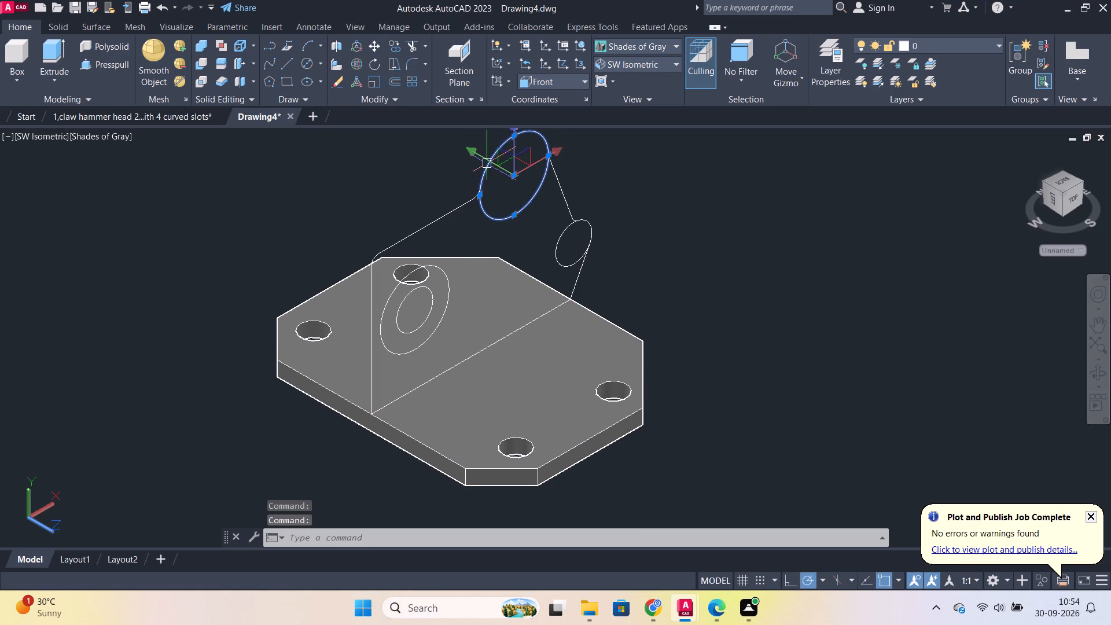
{"action": "left_click", "coordinate": [560, 193]}
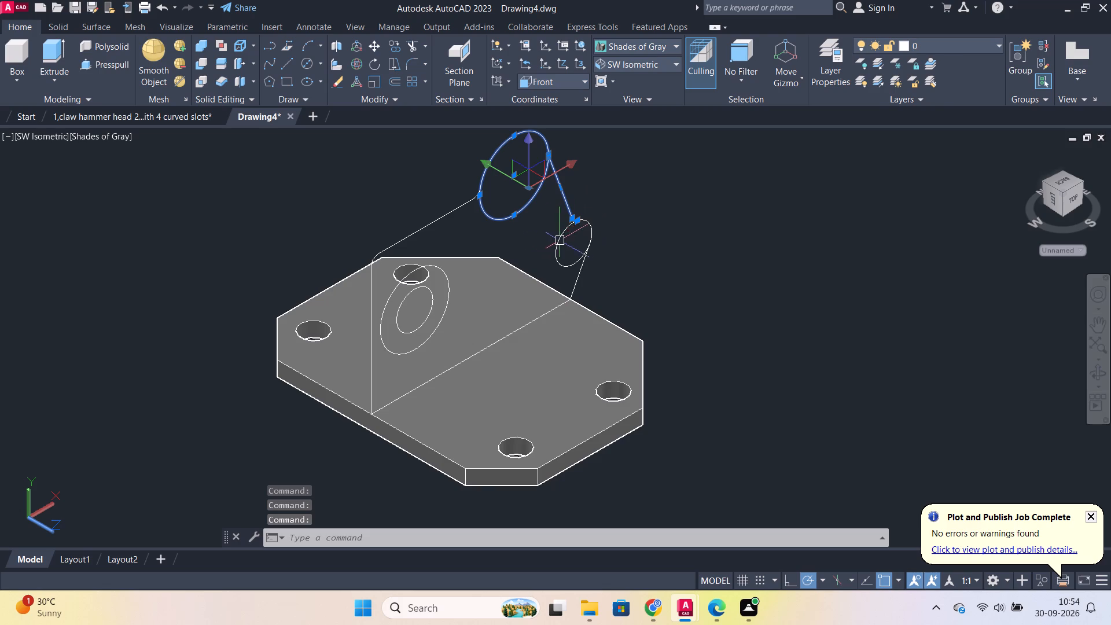
{"action": "left_click", "coordinate": [563, 239]}
{"action": "left_click", "coordinate": [580, 275]}
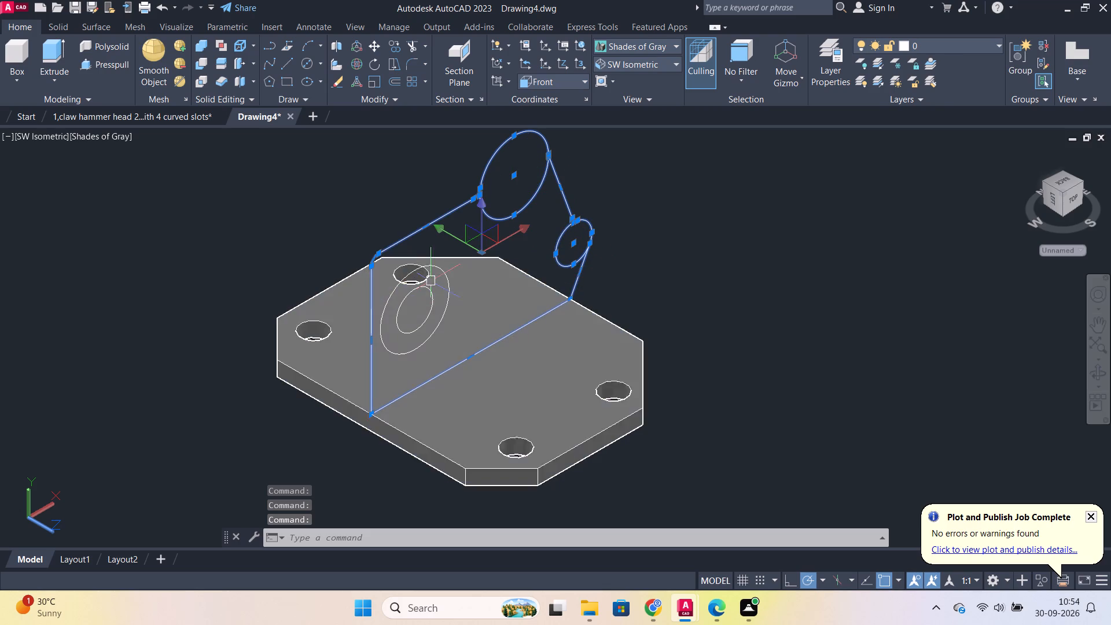
{"action": "left_click", "coordinate": [440, 271]}
{"action": "left_click", "coordinate": [436, 294]}
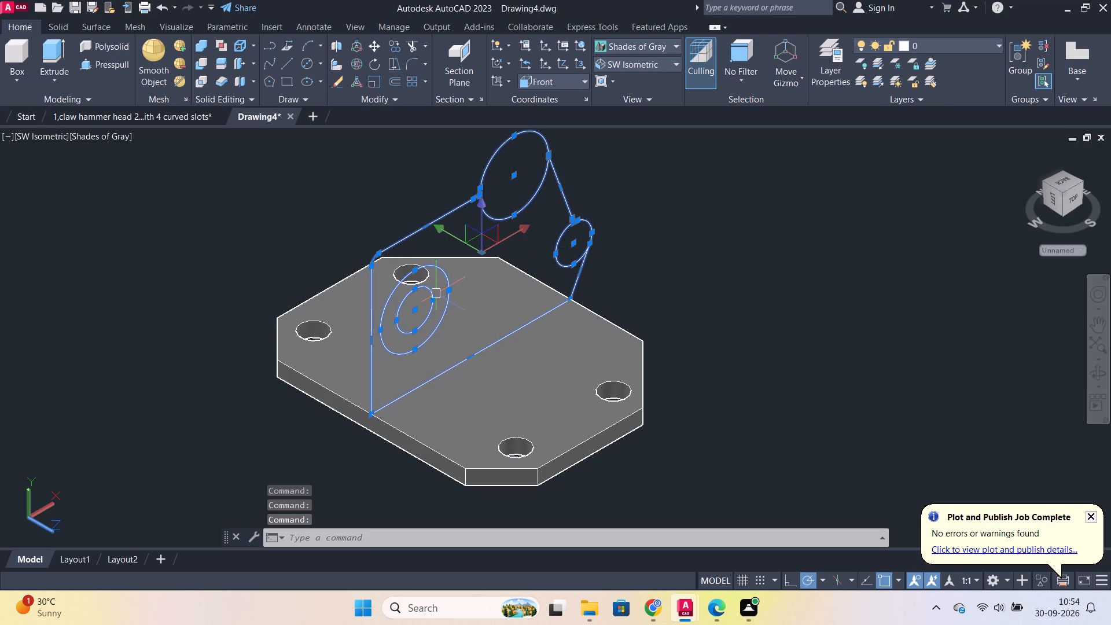
{"action": "type", "text": "co"}
{"action": "key", "text": "Return"}
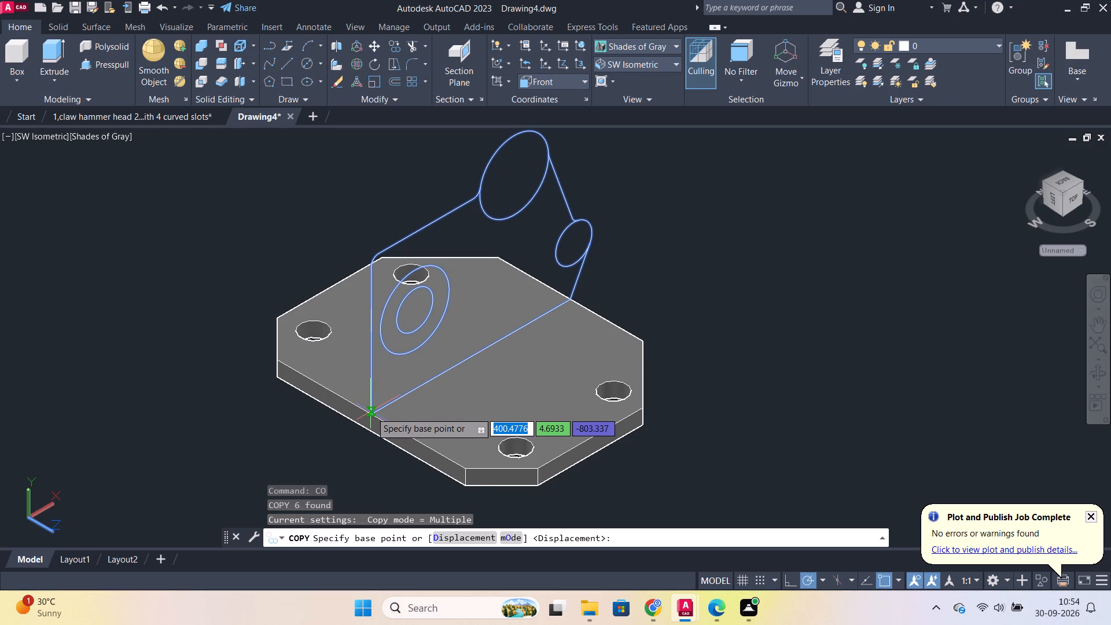
{"action": "scroll", "coordinate": [371, 410], "scroll_direction": "up", "scroll_amount": 3}
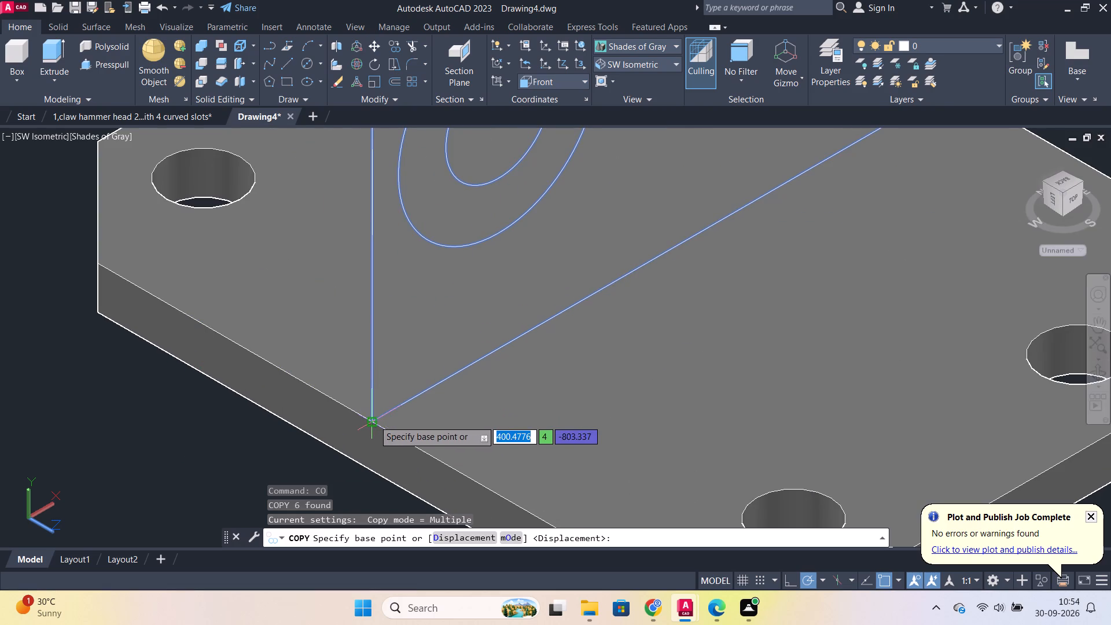
{"action": "left_click", "coordinate": [374, 420]}
{"action": "scroll", "coordinate": [297, 380], "scroll_direction": "down", "scroll_amount": 2}
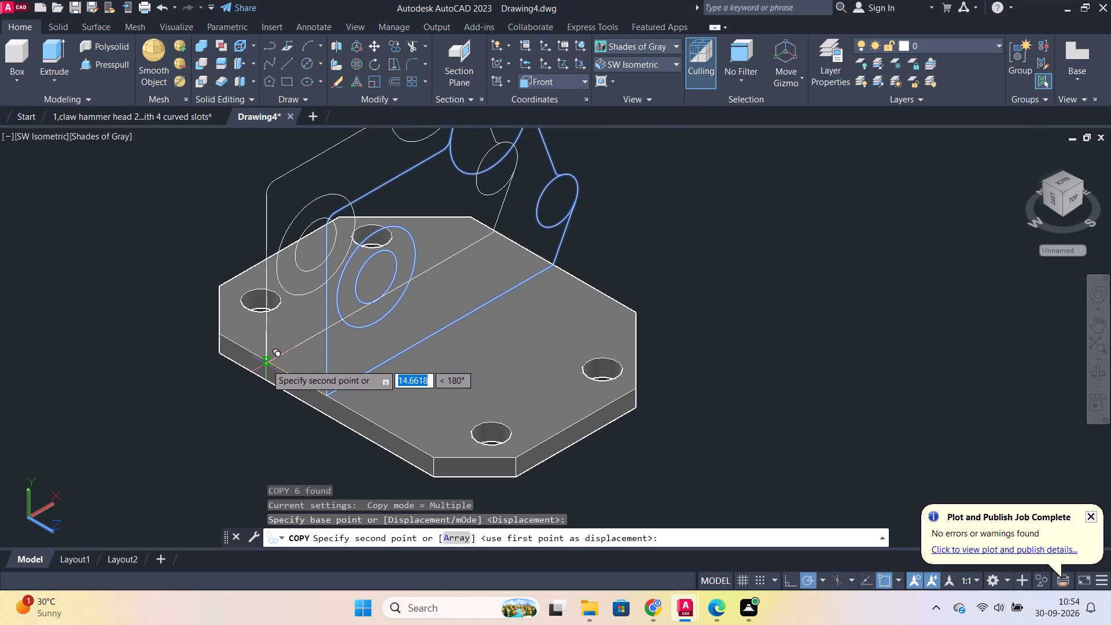
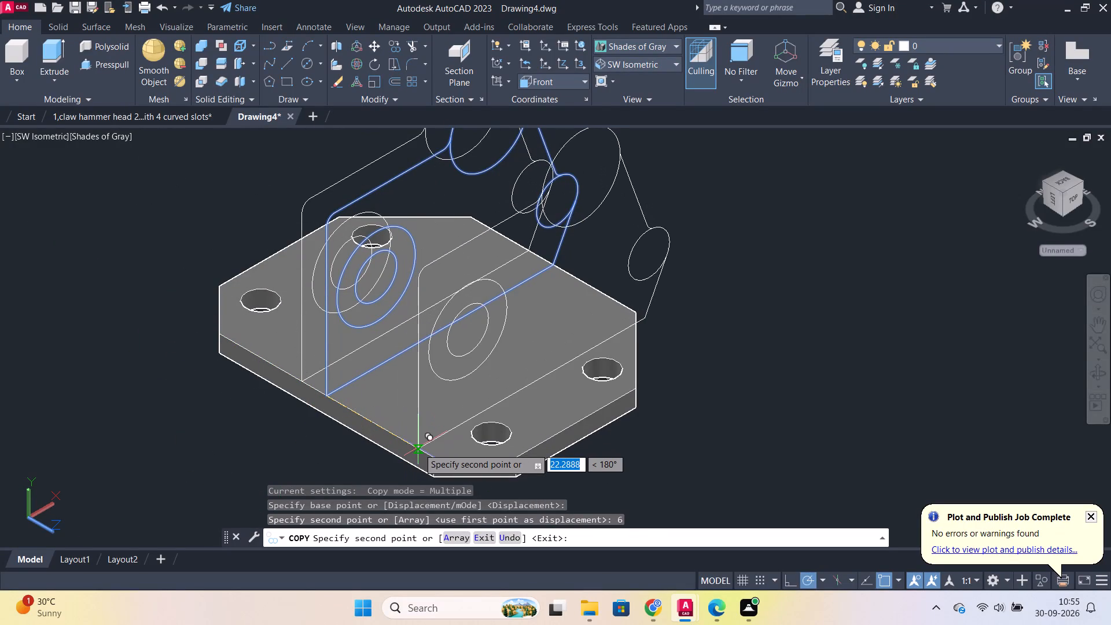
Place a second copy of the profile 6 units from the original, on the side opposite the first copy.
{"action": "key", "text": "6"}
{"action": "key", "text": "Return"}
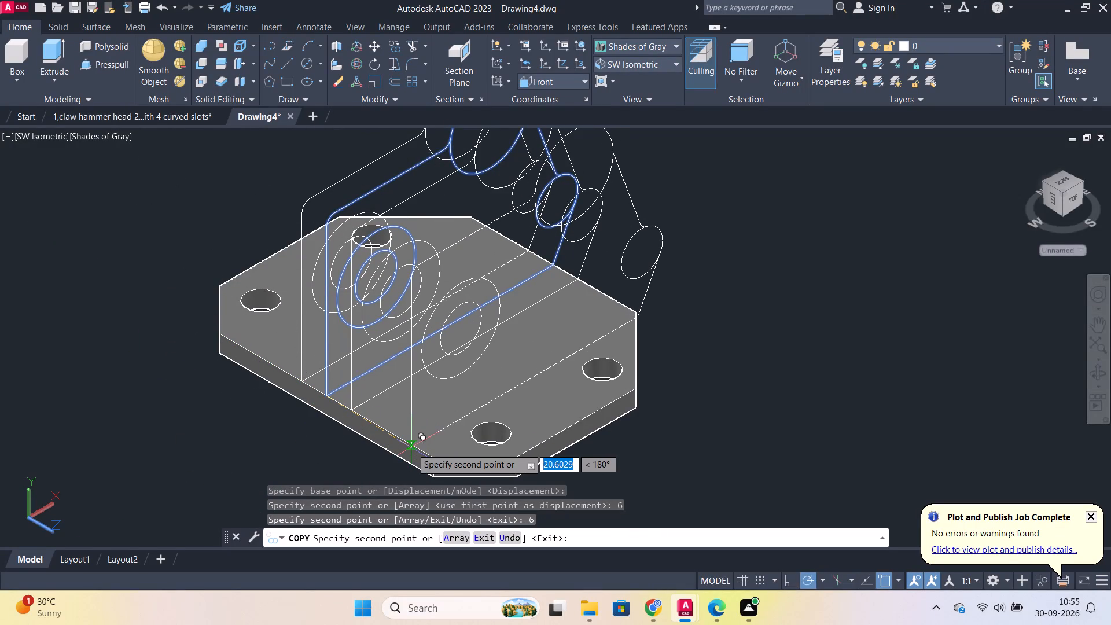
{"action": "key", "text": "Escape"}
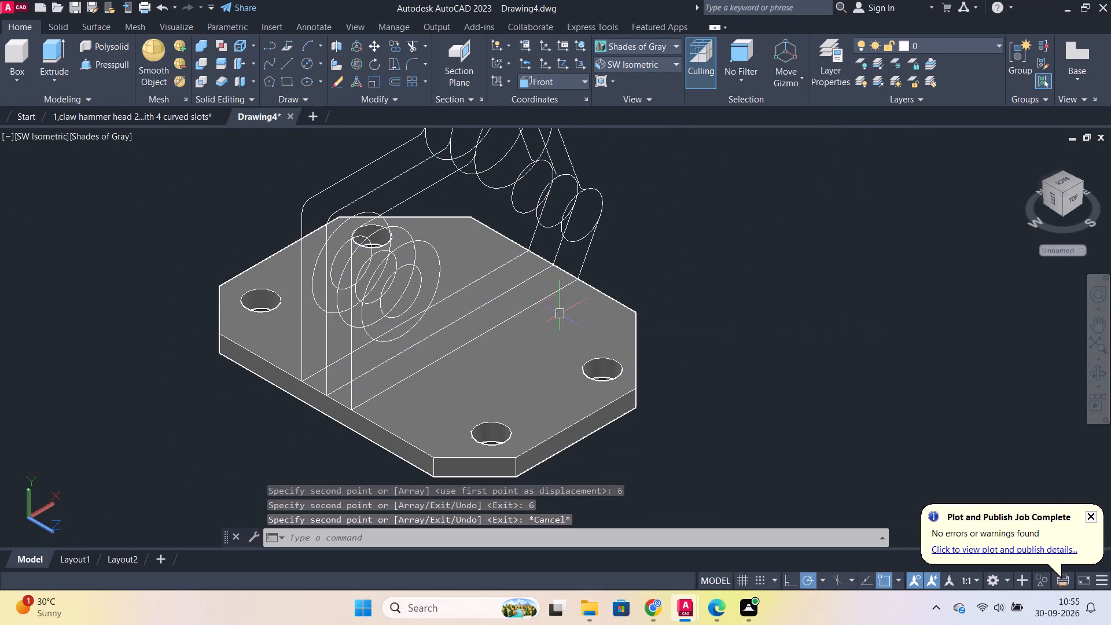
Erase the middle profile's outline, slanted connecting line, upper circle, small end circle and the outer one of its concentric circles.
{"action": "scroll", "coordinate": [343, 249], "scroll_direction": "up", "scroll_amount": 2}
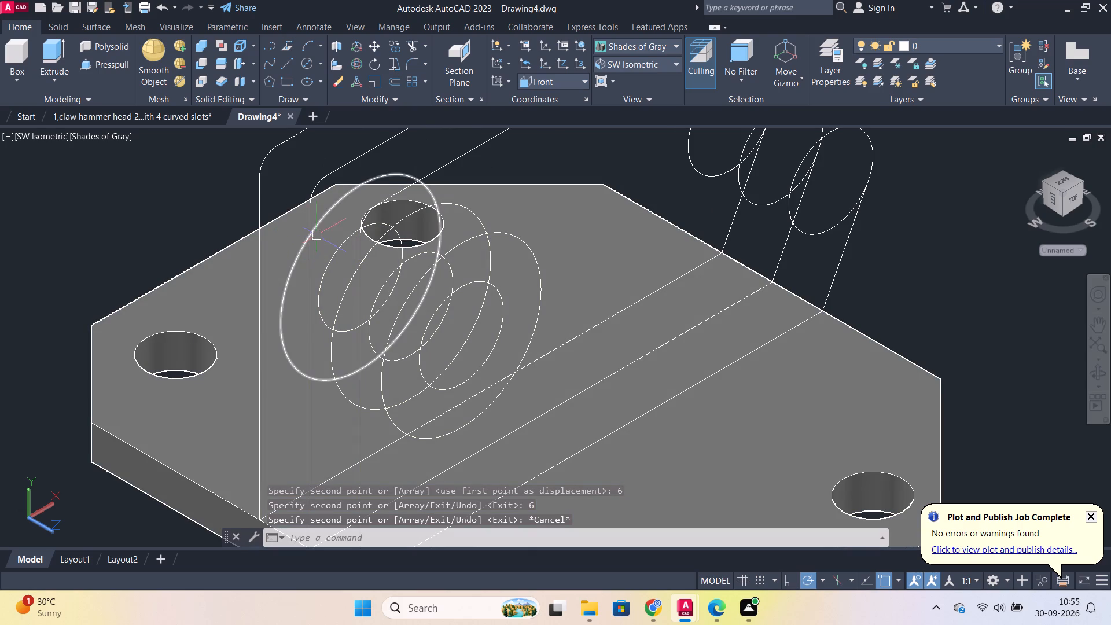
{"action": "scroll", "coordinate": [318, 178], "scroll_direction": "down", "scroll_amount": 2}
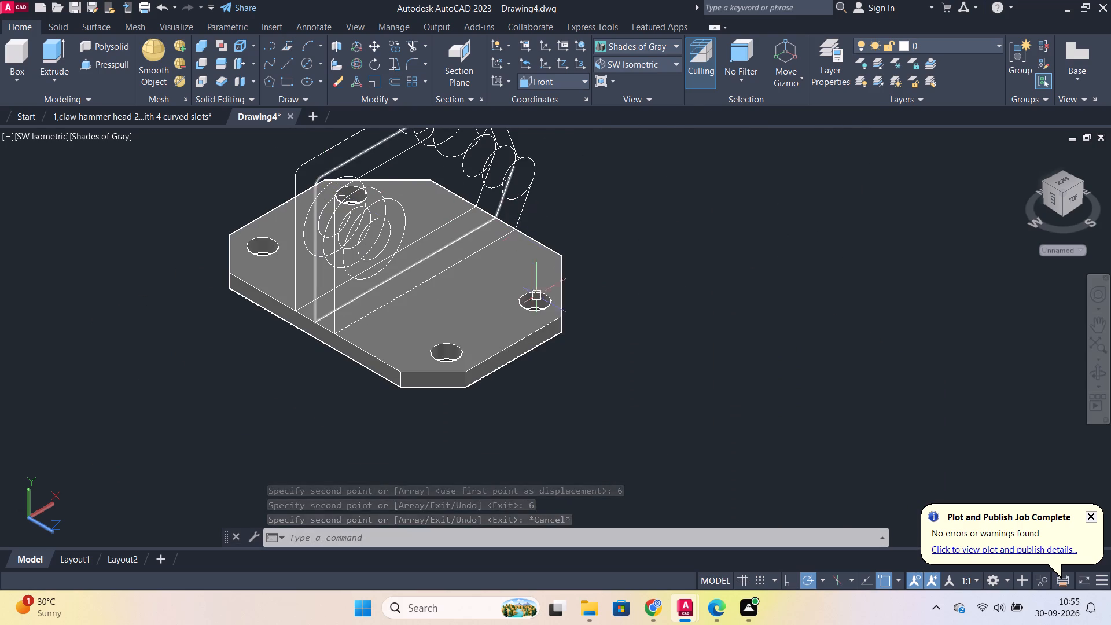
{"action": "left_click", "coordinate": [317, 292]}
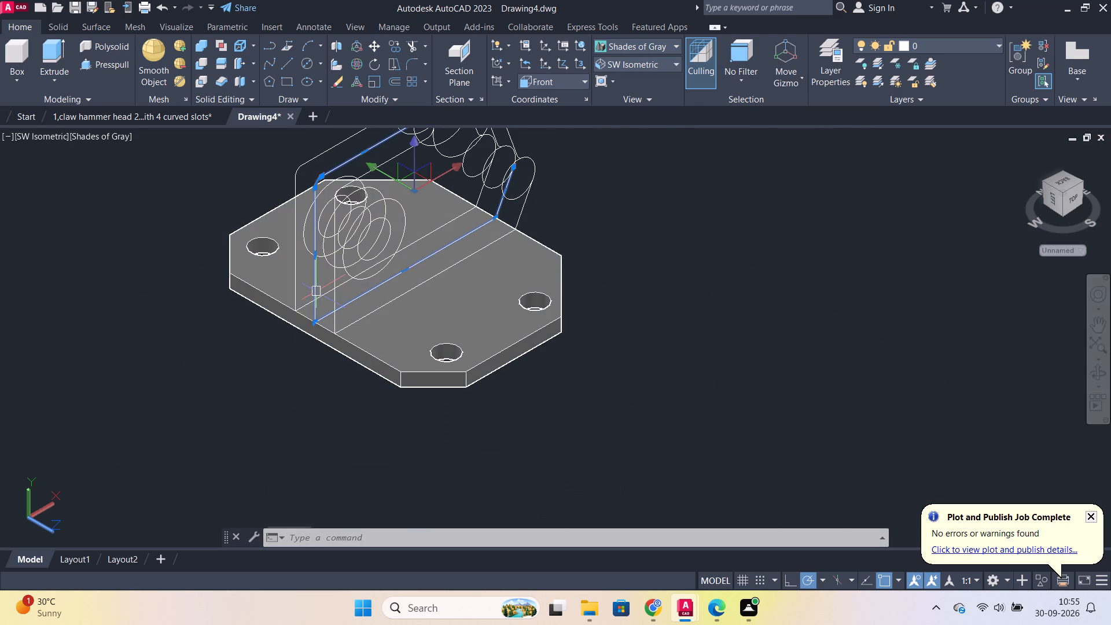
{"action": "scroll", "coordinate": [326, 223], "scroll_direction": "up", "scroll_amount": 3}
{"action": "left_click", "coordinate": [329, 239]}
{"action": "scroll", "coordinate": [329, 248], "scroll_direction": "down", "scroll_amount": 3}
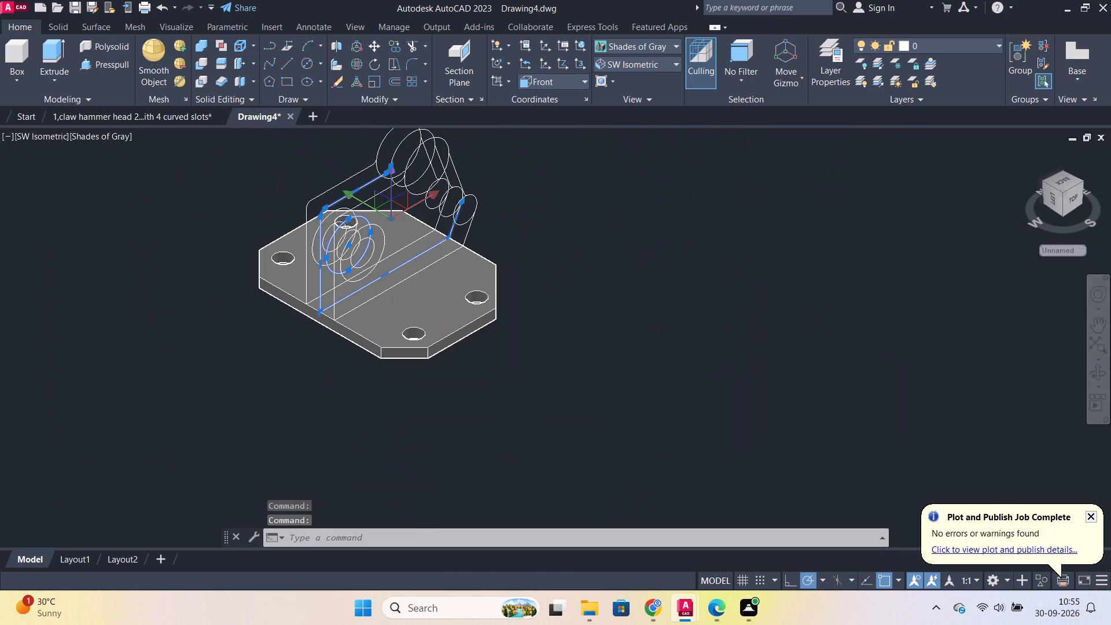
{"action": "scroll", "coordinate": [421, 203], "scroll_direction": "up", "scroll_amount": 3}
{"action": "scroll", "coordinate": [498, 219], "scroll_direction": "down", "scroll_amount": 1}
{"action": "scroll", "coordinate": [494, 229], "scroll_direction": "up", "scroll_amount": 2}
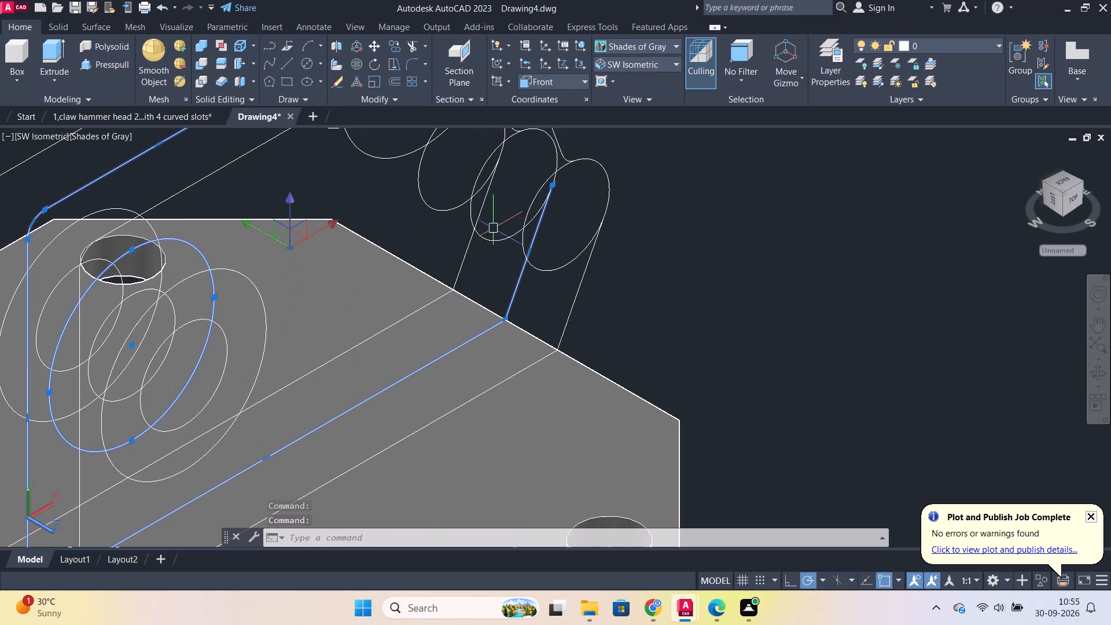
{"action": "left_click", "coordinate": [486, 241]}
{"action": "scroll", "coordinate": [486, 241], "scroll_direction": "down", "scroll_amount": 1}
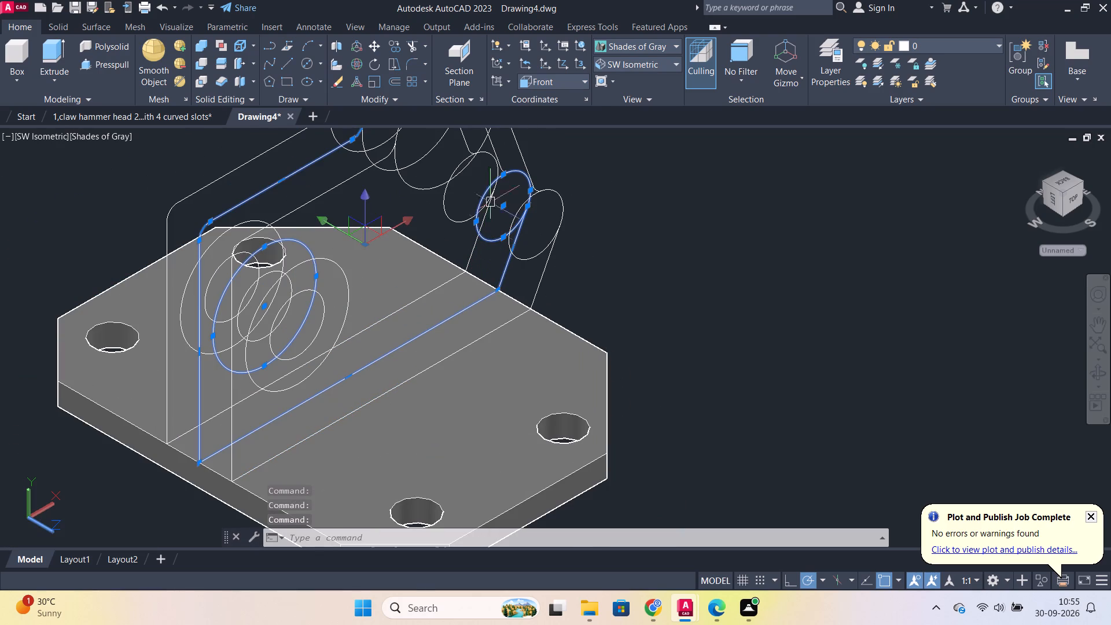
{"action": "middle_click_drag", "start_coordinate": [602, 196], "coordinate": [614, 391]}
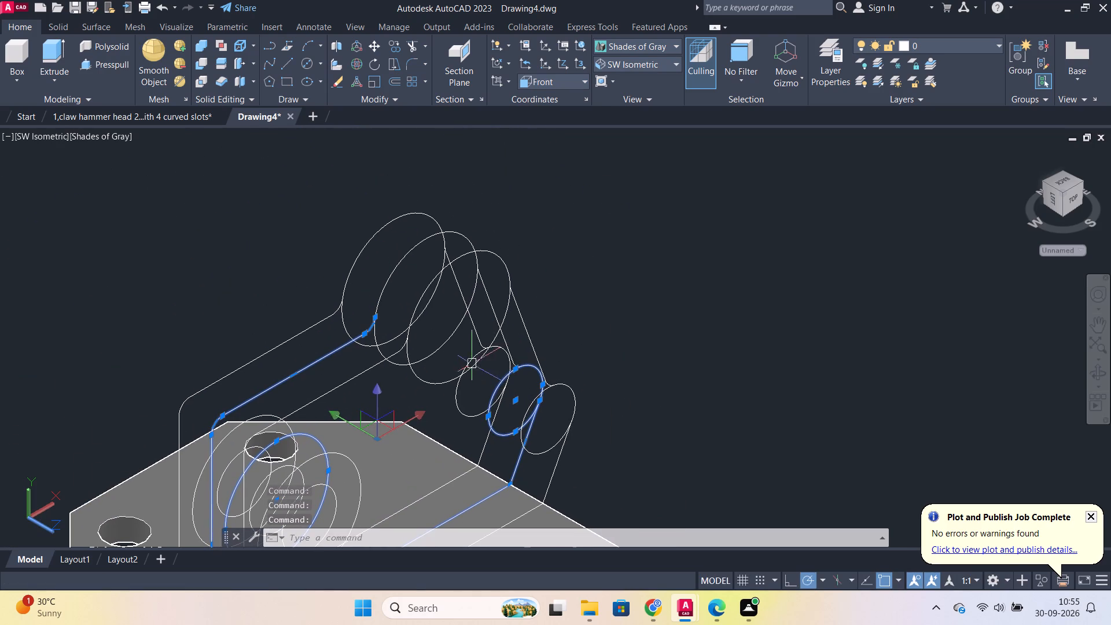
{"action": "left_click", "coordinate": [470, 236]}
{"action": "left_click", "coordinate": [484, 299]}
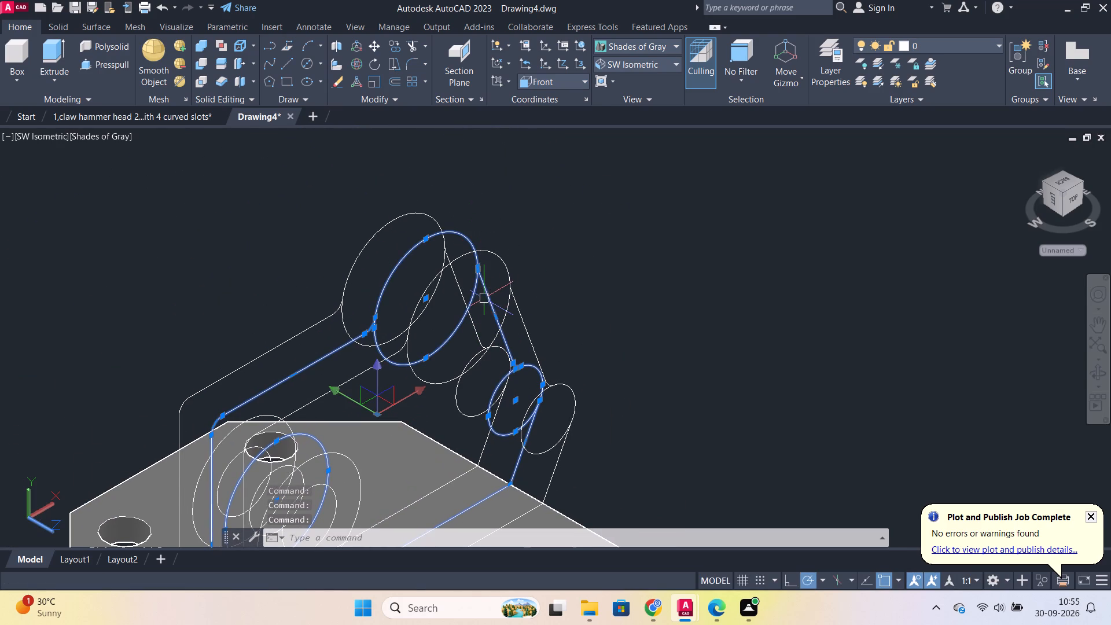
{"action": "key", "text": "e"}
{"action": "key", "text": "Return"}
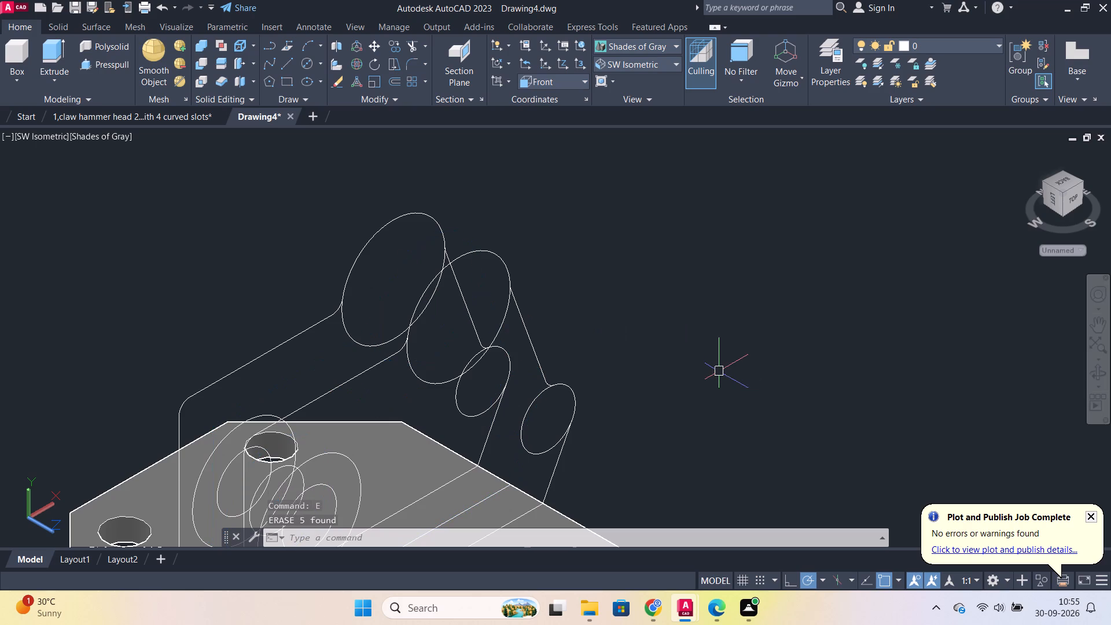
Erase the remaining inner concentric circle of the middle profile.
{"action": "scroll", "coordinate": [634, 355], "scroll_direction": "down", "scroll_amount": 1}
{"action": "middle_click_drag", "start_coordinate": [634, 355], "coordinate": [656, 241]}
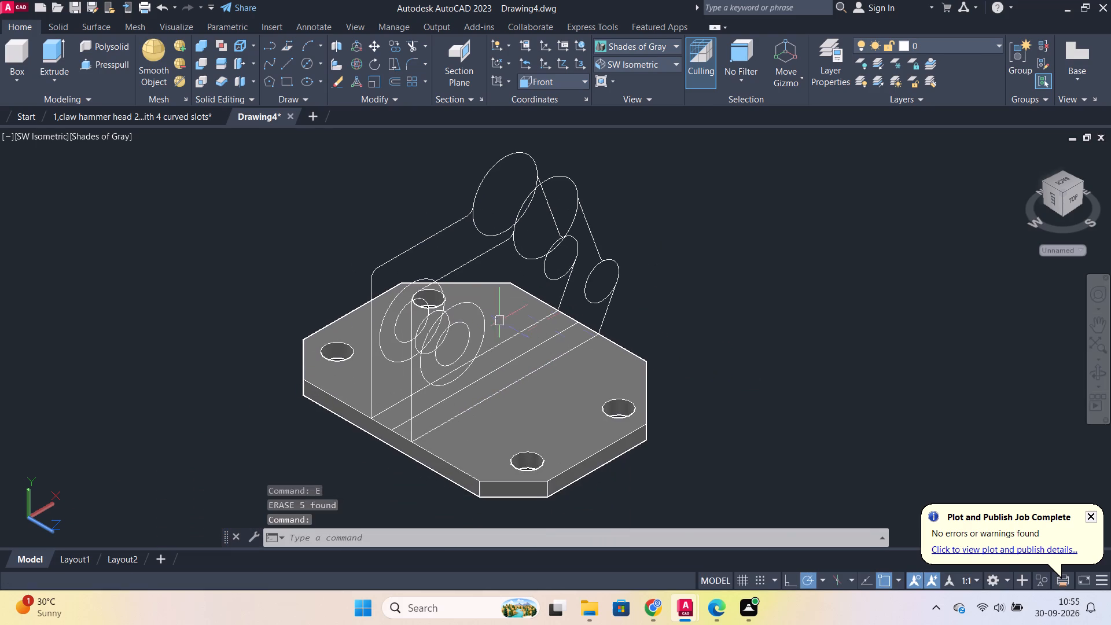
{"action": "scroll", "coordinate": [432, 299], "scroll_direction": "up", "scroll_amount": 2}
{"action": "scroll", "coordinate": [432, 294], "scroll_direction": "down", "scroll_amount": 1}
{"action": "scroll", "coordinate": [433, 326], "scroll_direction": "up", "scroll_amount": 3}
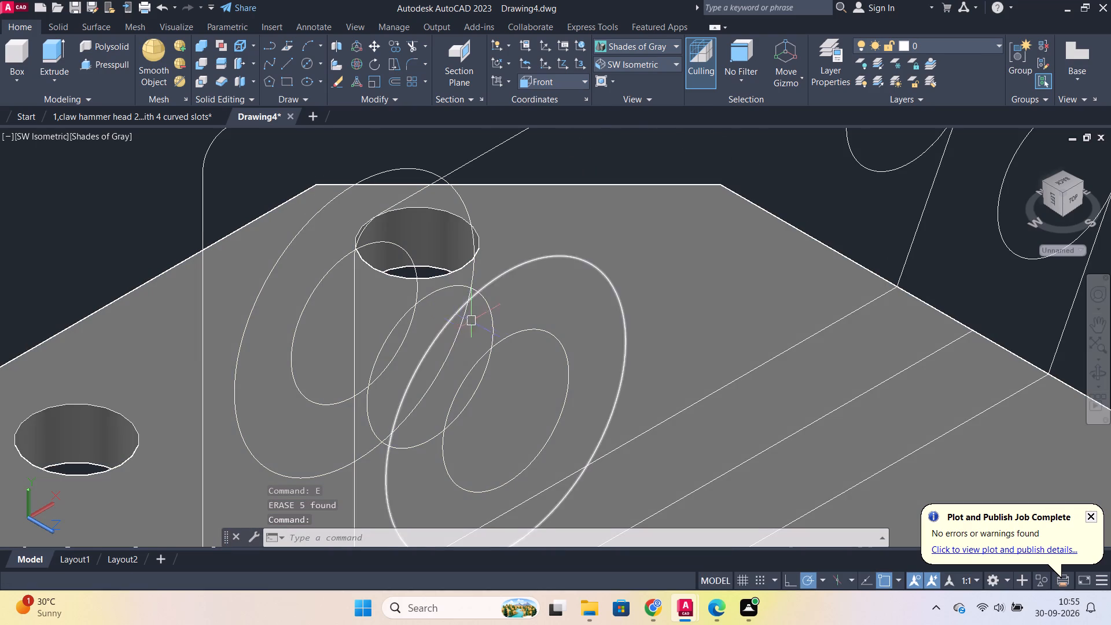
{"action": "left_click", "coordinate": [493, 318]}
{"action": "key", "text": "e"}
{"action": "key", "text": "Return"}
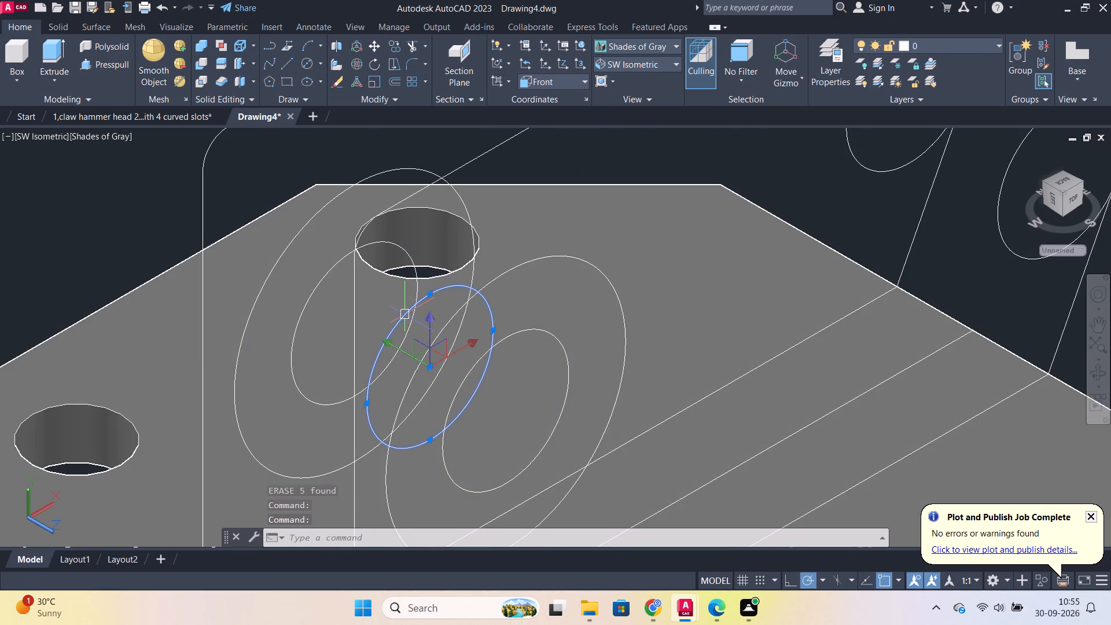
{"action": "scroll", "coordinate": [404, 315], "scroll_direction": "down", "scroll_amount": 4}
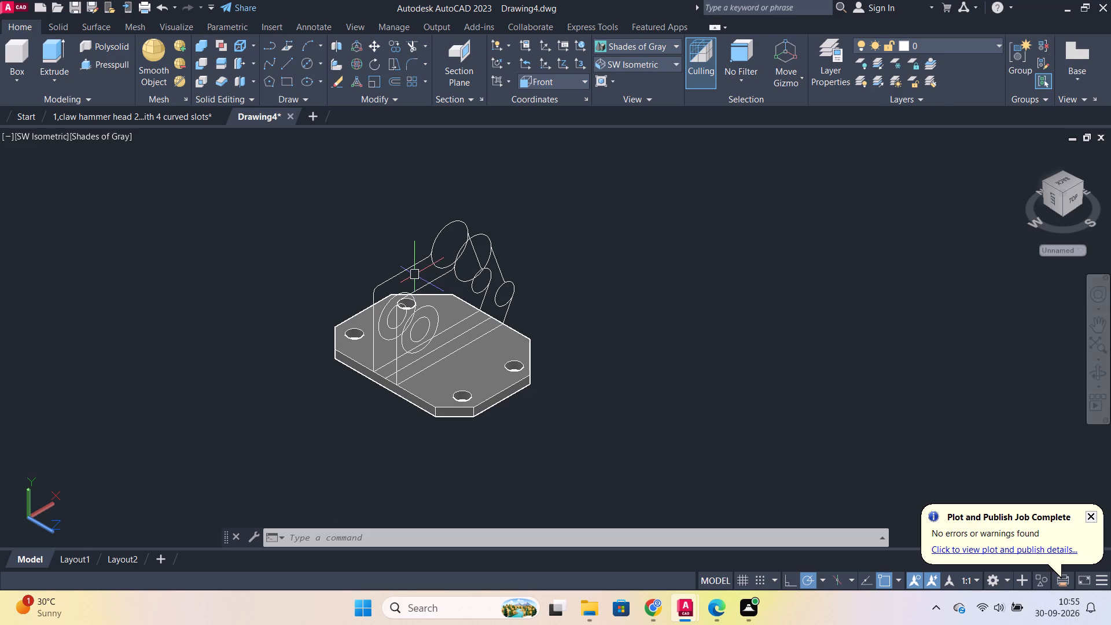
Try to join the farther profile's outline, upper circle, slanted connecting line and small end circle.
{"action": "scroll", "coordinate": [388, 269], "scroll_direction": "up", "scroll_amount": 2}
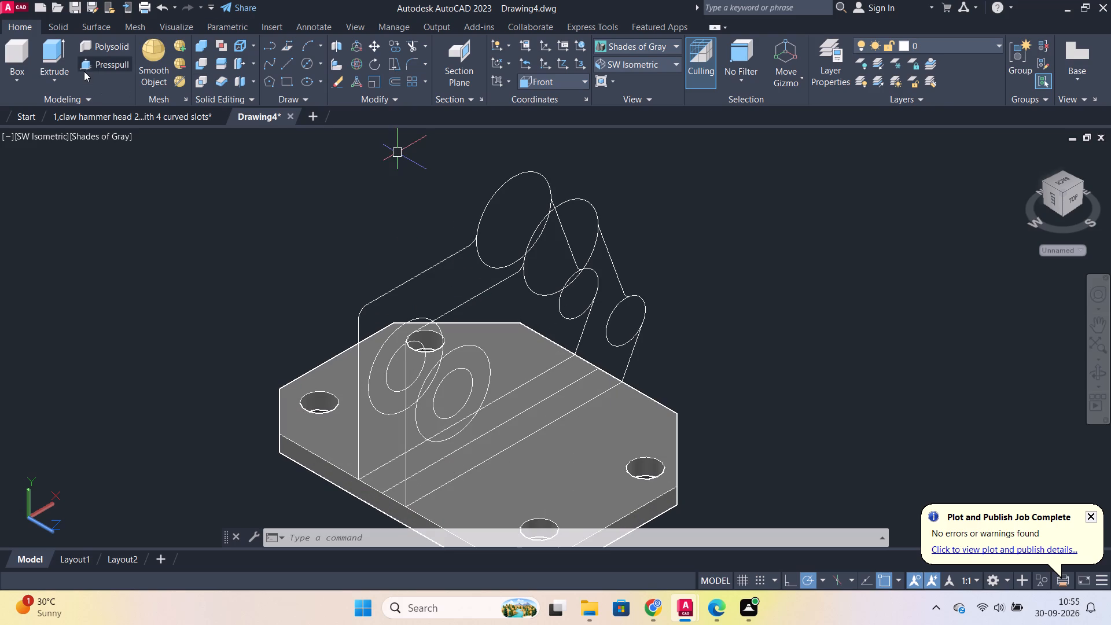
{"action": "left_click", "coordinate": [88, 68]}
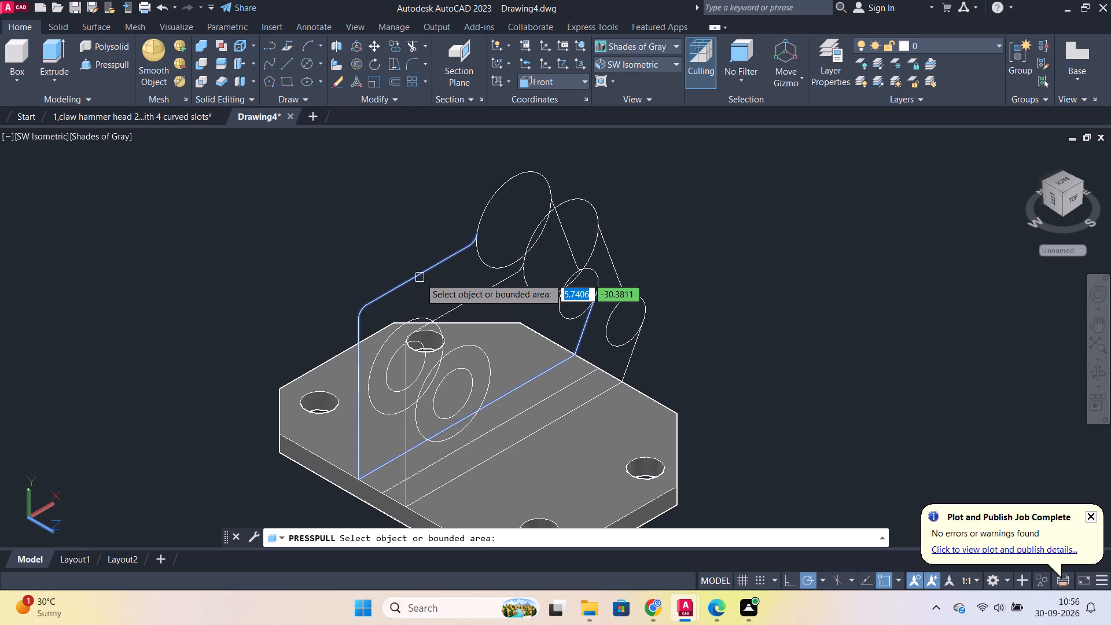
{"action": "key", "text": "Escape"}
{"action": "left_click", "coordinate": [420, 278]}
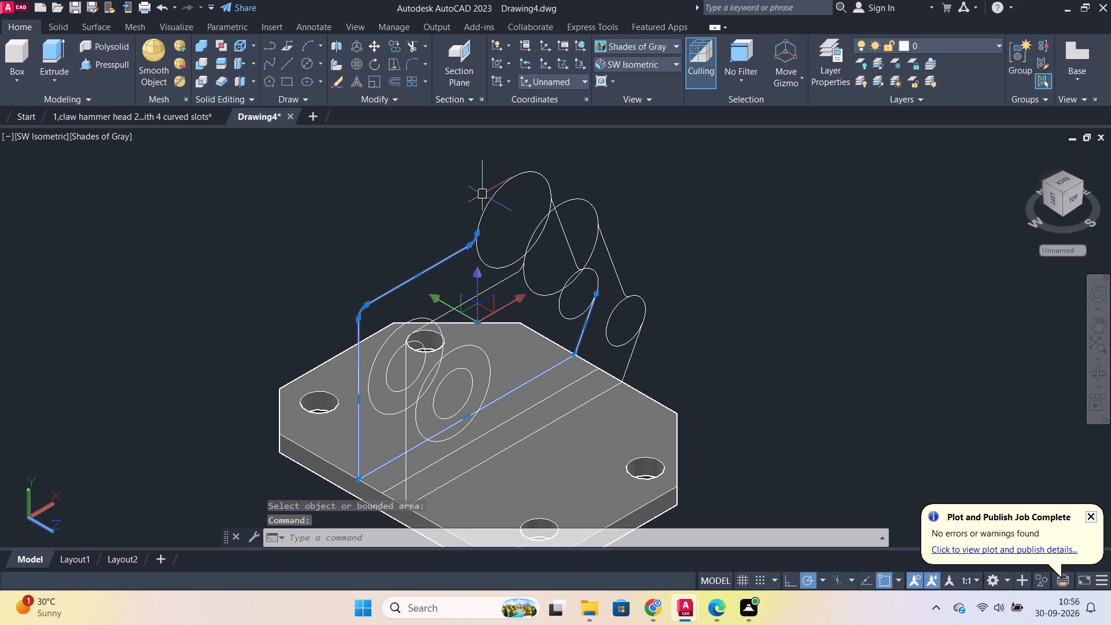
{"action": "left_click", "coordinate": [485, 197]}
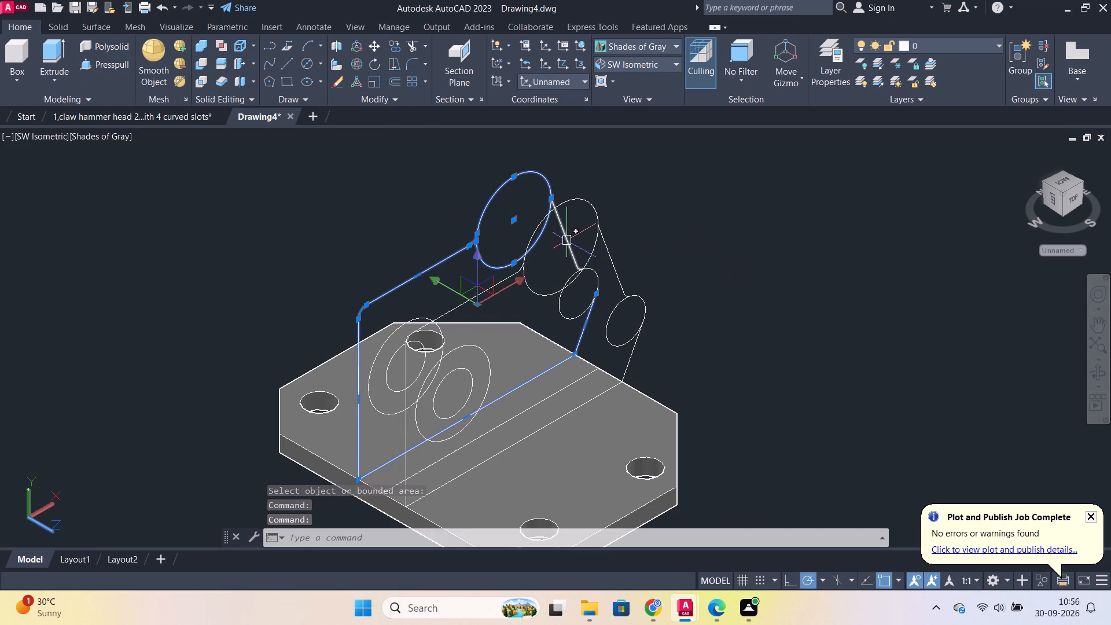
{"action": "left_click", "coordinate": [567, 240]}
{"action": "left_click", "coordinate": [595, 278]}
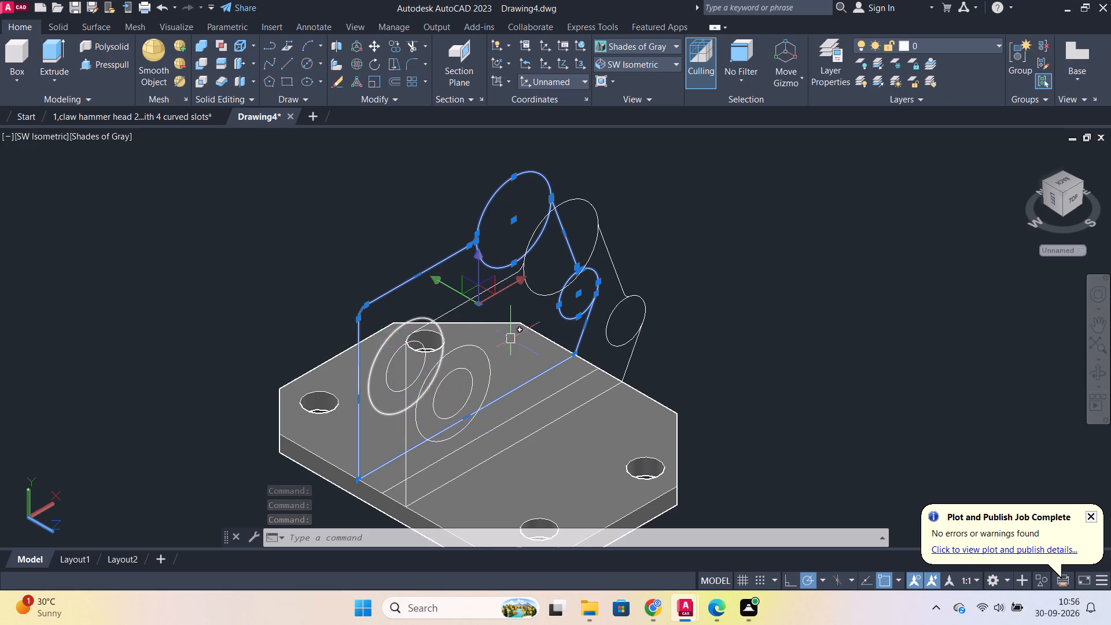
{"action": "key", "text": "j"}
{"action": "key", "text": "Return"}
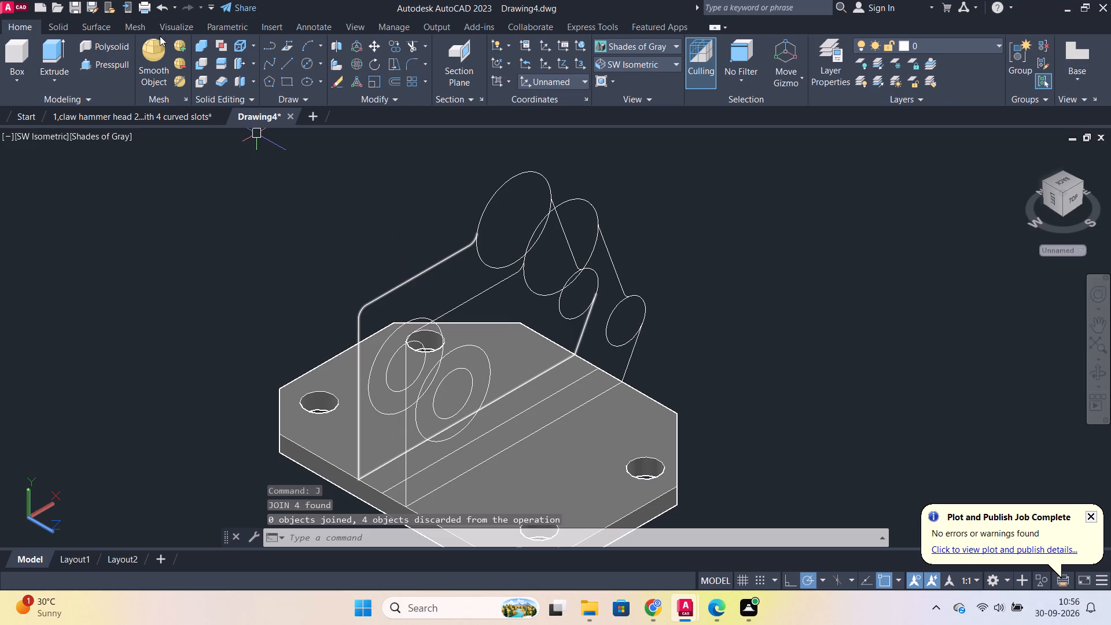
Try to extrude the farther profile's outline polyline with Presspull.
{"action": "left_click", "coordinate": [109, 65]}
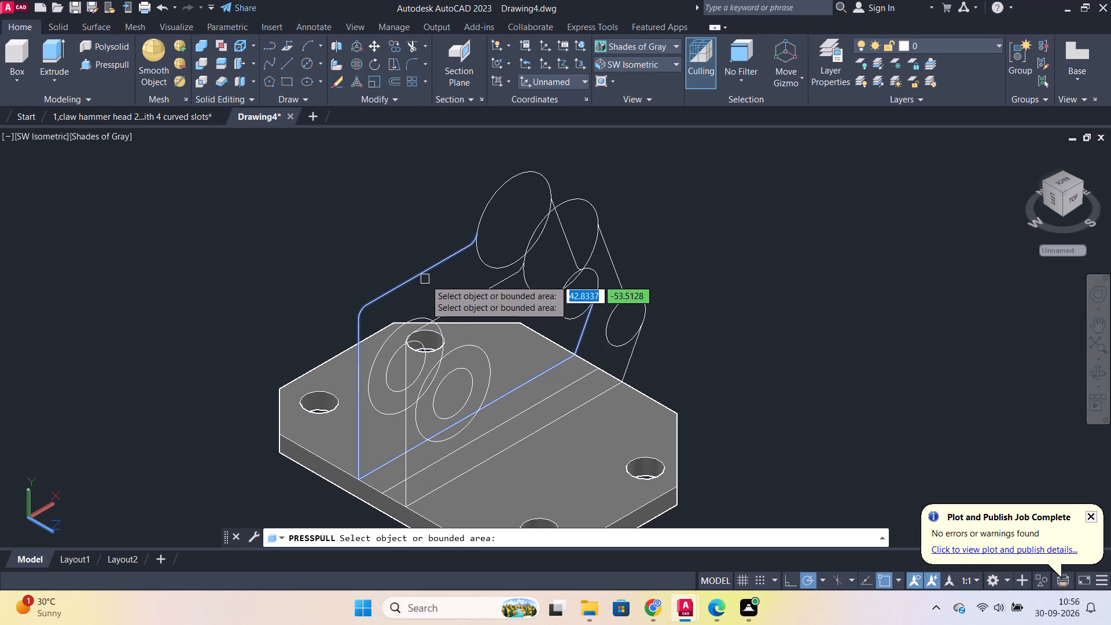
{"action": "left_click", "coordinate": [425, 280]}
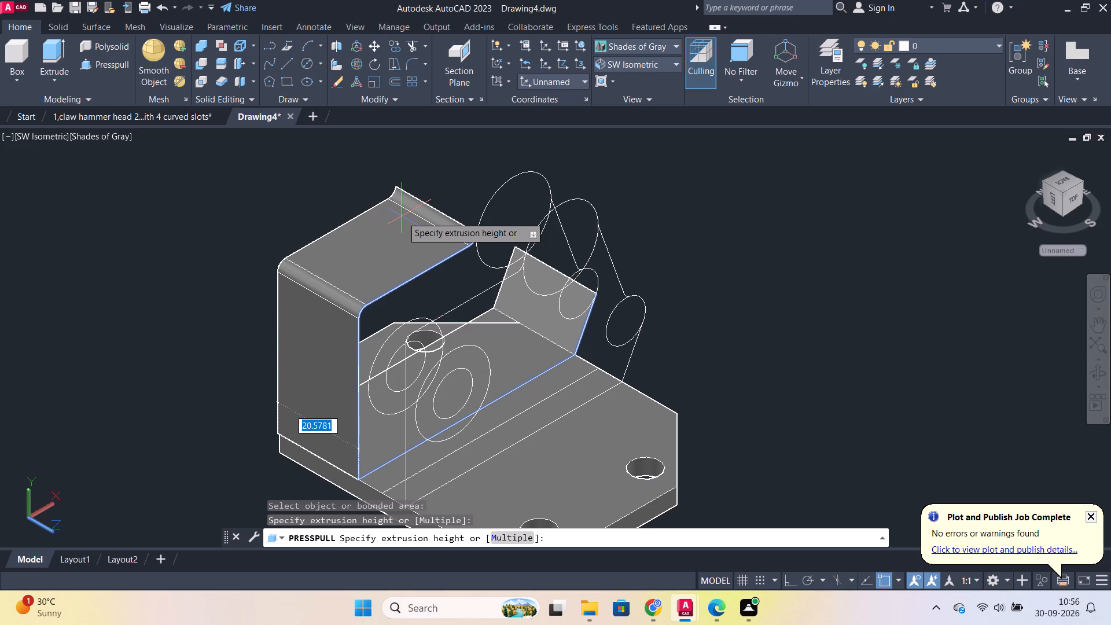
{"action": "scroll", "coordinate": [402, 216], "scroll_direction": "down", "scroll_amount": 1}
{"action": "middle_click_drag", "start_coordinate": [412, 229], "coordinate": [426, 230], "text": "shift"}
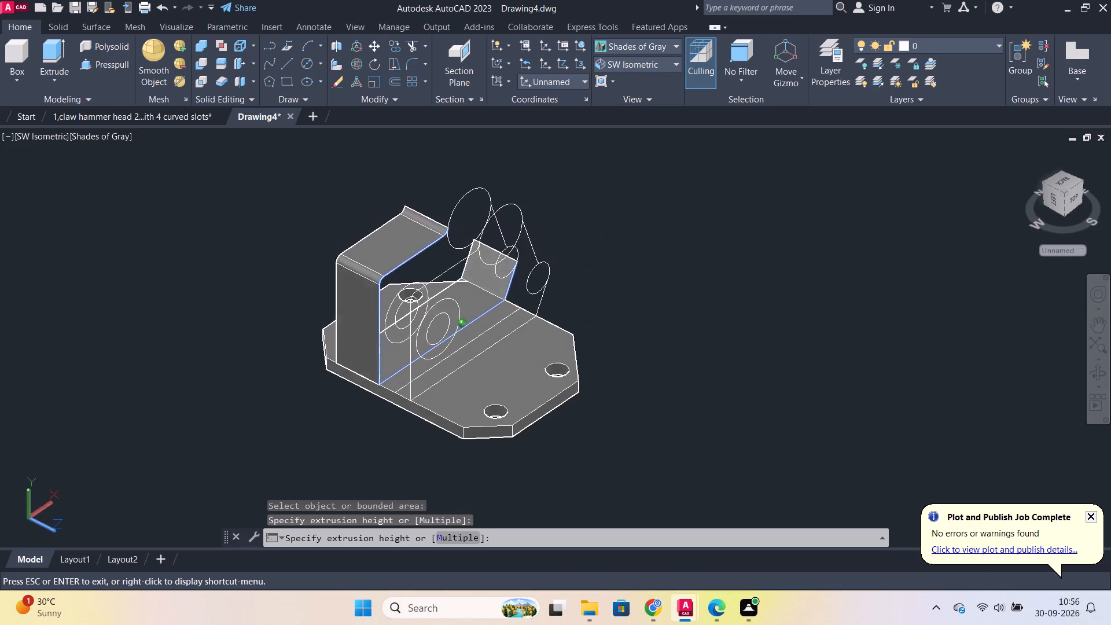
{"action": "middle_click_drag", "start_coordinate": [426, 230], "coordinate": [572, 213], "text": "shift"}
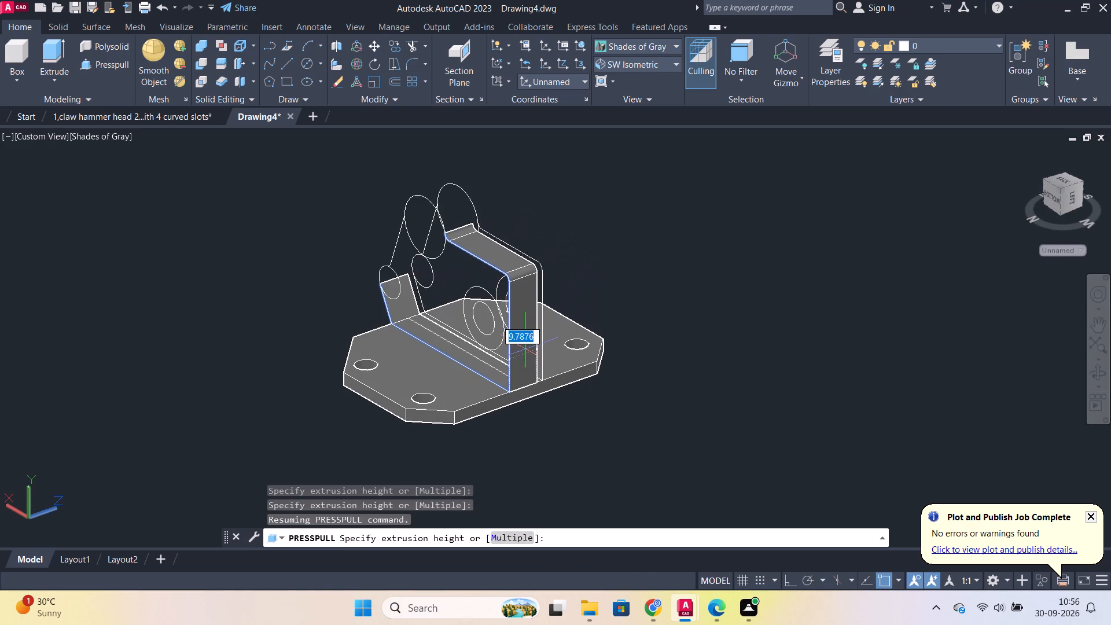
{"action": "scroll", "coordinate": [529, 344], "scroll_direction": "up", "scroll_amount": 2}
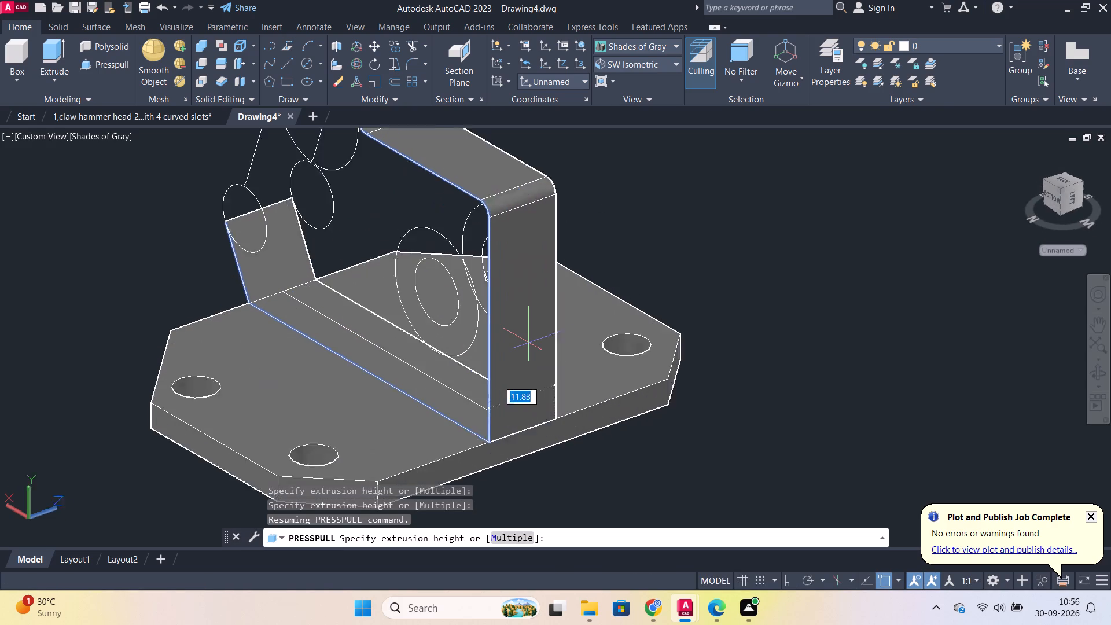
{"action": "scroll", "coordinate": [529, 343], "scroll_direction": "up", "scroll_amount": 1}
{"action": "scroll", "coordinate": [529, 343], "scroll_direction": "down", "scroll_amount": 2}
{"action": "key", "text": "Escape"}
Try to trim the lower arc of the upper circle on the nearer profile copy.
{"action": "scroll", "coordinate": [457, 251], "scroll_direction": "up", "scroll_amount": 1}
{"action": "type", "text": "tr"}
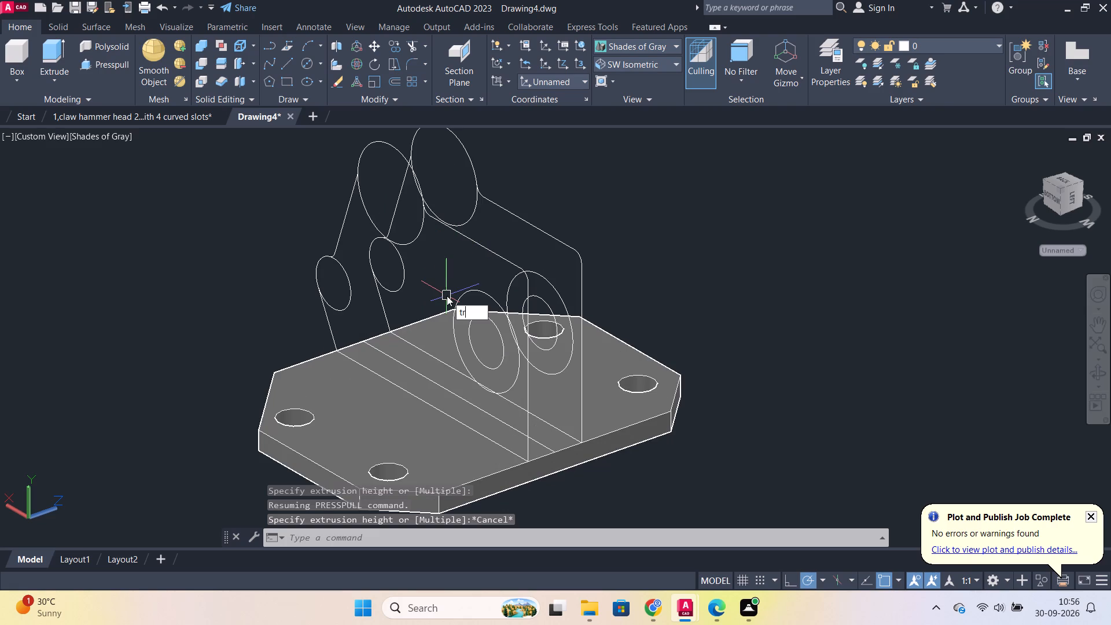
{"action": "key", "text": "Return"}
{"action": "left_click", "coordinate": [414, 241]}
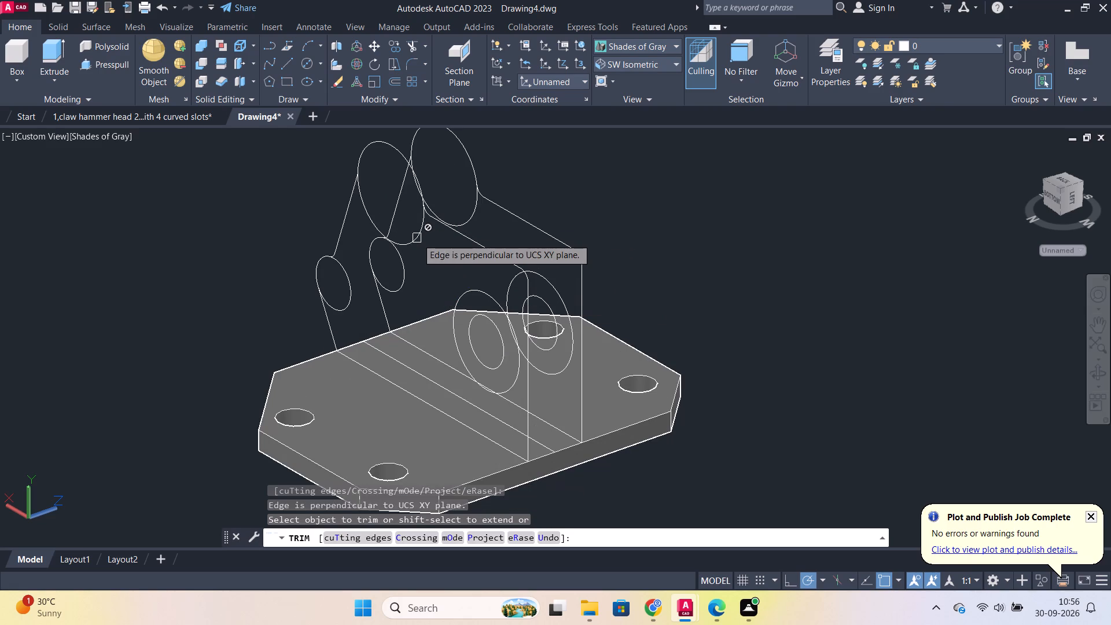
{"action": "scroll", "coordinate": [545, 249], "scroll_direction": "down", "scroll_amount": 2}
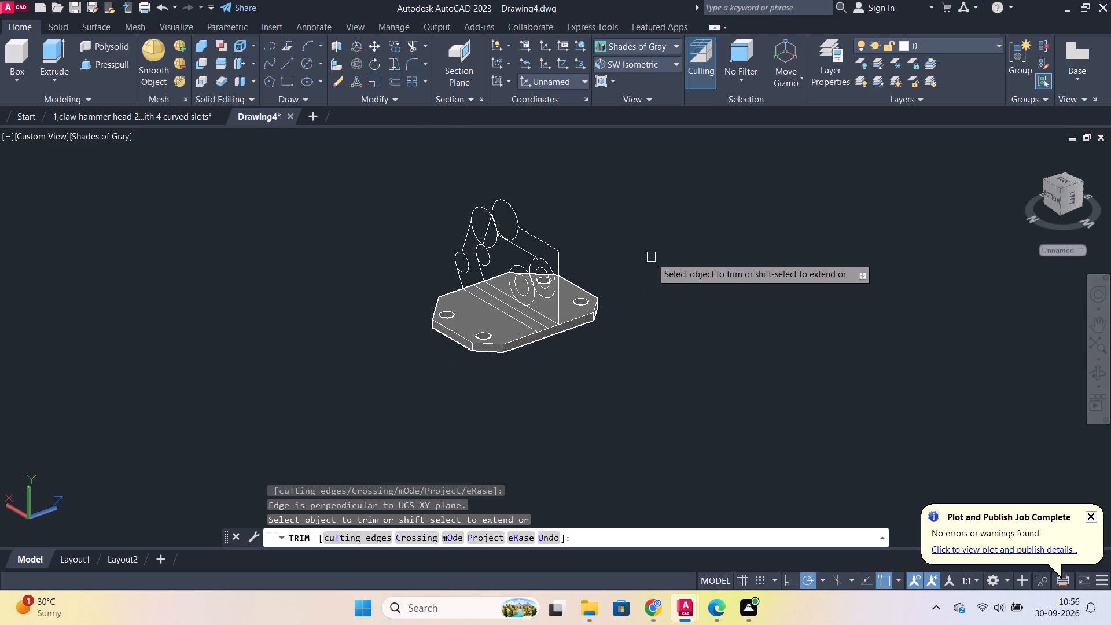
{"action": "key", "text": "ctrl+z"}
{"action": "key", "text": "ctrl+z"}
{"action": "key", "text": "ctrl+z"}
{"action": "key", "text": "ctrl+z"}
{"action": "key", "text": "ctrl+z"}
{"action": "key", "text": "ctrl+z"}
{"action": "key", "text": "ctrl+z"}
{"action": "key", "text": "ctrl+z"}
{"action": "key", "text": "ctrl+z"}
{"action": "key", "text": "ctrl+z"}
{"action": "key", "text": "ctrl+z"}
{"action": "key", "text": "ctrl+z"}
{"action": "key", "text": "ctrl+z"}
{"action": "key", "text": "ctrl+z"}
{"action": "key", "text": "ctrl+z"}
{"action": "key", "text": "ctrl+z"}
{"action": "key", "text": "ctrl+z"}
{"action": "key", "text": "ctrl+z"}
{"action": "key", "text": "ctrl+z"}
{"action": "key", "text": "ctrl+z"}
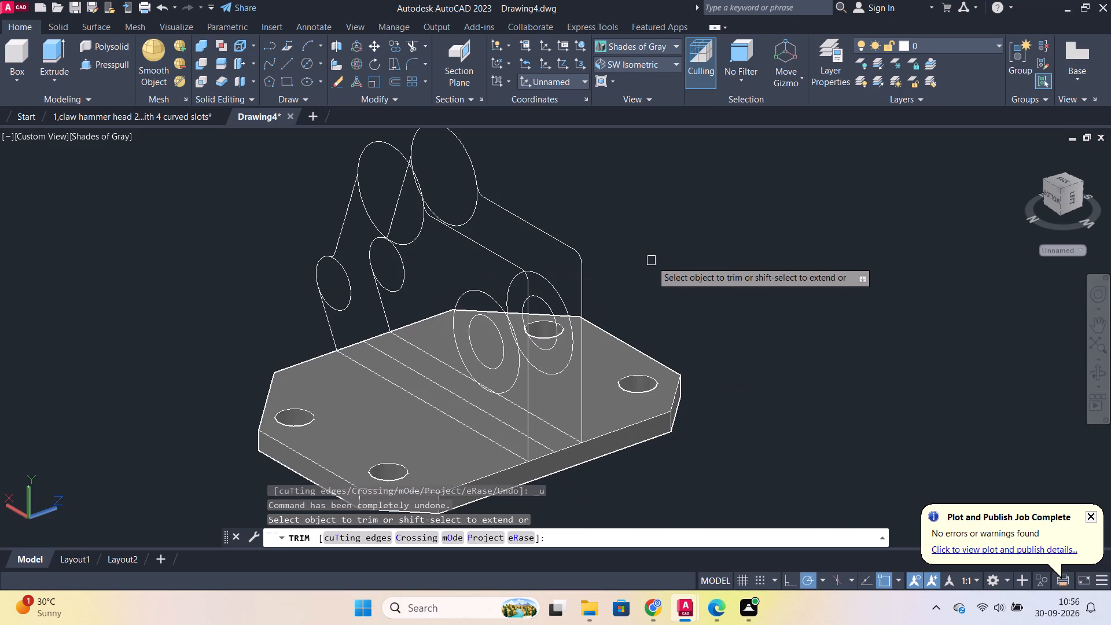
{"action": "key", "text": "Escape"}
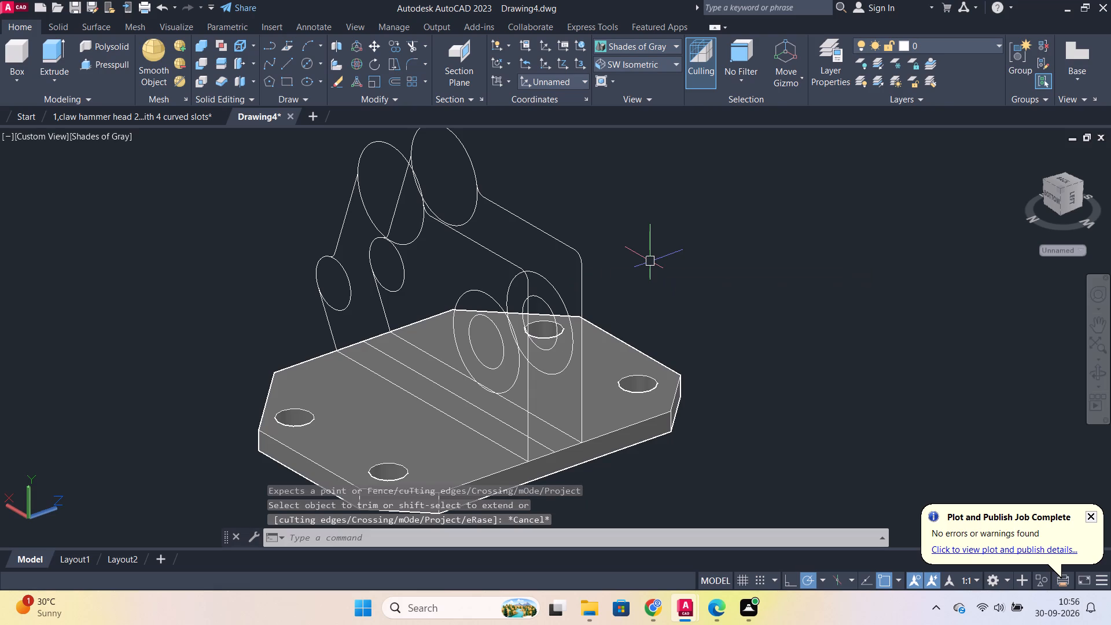
Undo the erasures, copies, moves, joins and the fillet at the outline's upper-left corner, back to the original profile in the Front view.
{"action": "key", "text": "ctrl+z"}
{"action": "key", "text": "ctrl+z"}
{"action": "key", "text": "ctrl+z"}
{"action": "key", "text": "ctrl+z"}
{"action": "key", "text": "ctrl+z"}
{"action": "key", "text": "ctrl+z"}
{"action": "key", "text": "ctrl+z"}
{"action": "key", "text": "ctrl+z"}
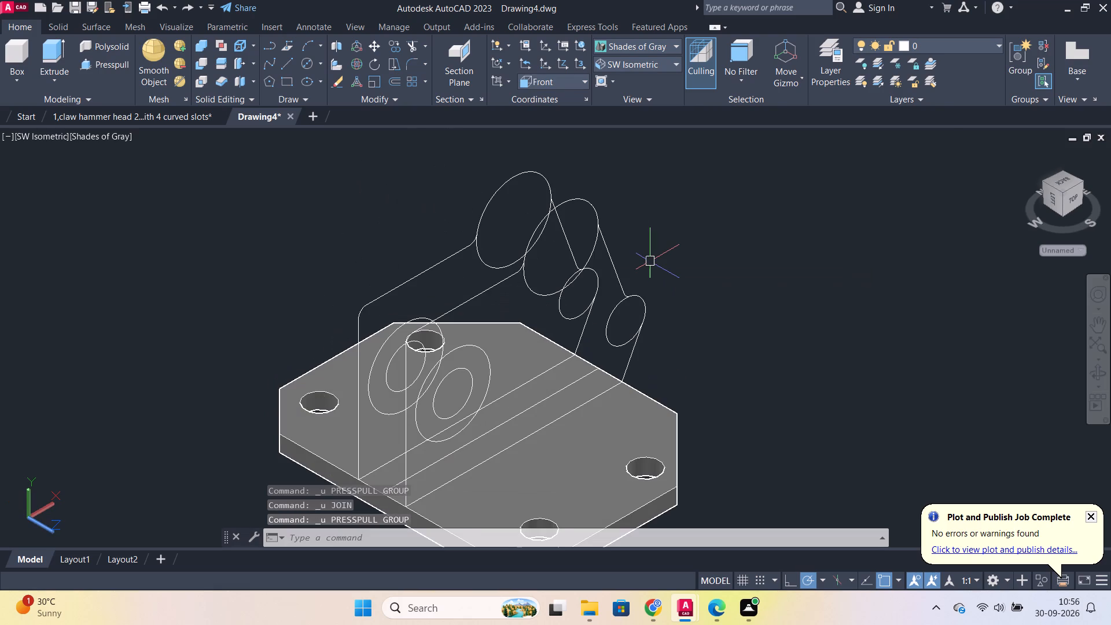
{"action": "key", "text": "ctrl+z"}
{"action": "key", "text": "ctrl+z"}
{"action": "key", "text": "ctrl+z"}
{"action": "key", "text": "ctrl+z"}
{"action": "key", "text": "ctrl+z"}
{"action": "key", "text": "ctrl+z"}
{"action": "key", "text": "ctrl+z"}
{"action": "key", "text": "ctrl+z"}
{"action": "key", "text": "ctrl+z"}
{"action": "key", "text": "ctrl+z"}
{"action": "key", "text": "ctrl+z"}
{"action": "key", "text": "ctrl+z"}
{"action": "key", "text": "ctrl+z"}
{"action": "key", "text": "ctrl+z"}
{"action": "key", "text": "ctrl+z"}
{"action": "key", "text": "ctrl+z"}
{"action": "key", "text": "ctrl+z"}
{"action": "key", "text": "ctrl+z"}
{"action": "key", "text": "ctrl+z"}
{"action": "key", "text": "ctrl+z"}
{"action": "key", "text": "ctrl+z"}
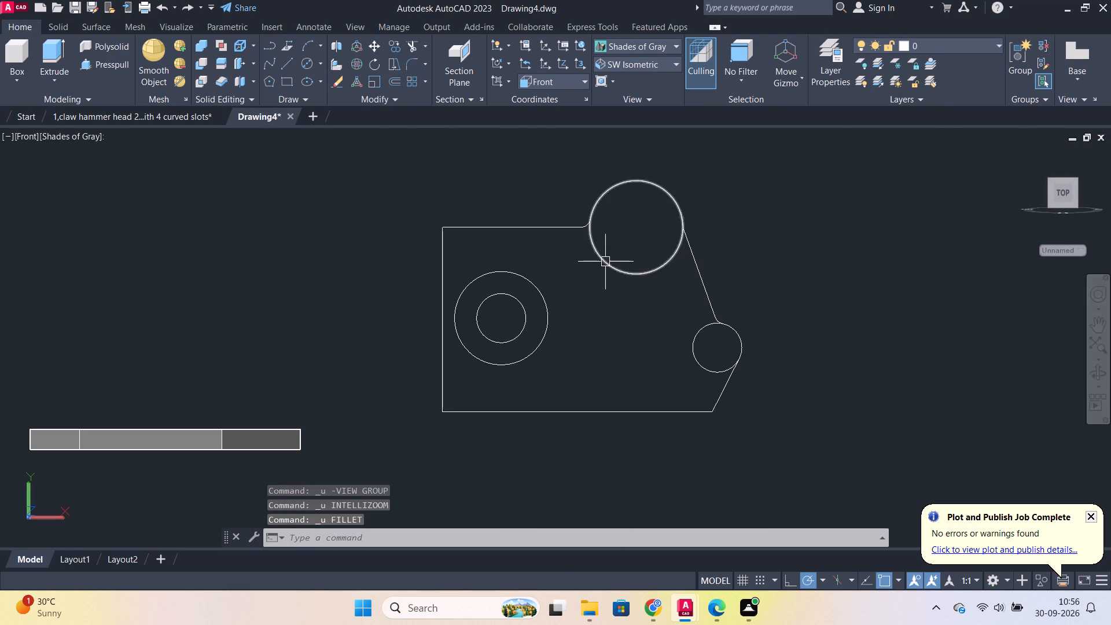
Switch the model to the SW Isometric view.
{"action": "left_click", "coordinate": [633, 63]}
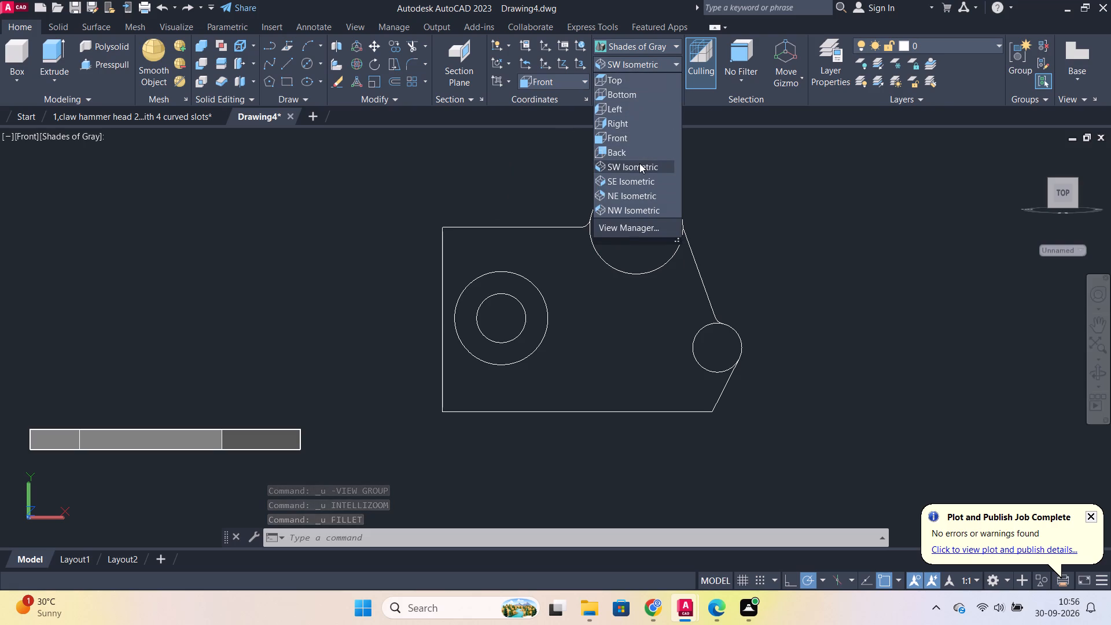
{"action": "left_click", "coordinate": [639, 163]}
{"action": "scroll", "coordinate": [727, 398], "scroll_direction": "up", "scroll_amount": 2}
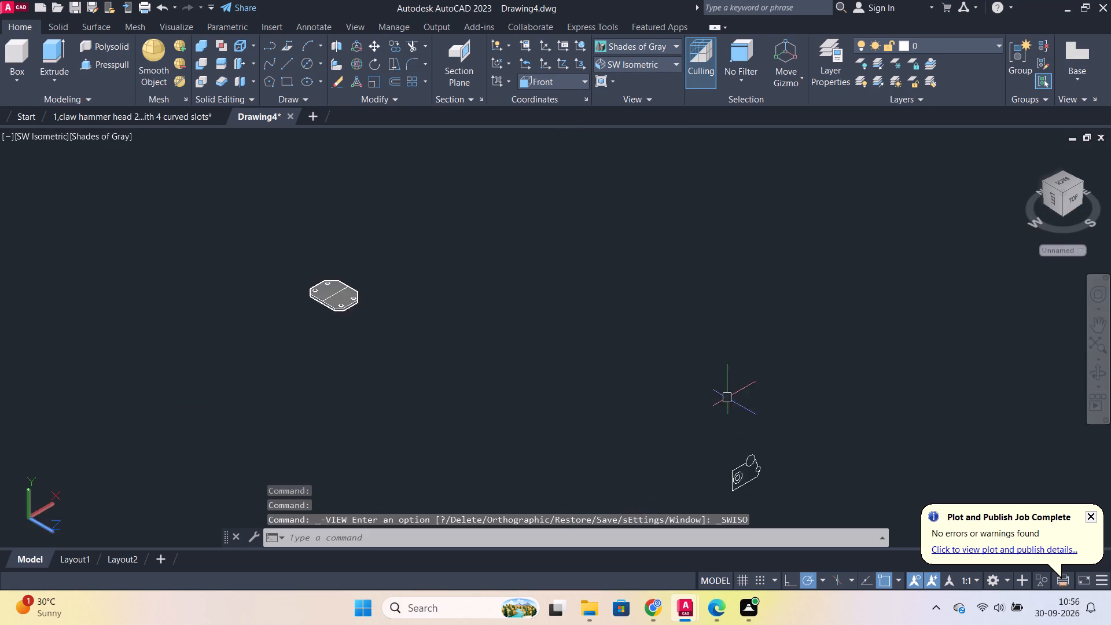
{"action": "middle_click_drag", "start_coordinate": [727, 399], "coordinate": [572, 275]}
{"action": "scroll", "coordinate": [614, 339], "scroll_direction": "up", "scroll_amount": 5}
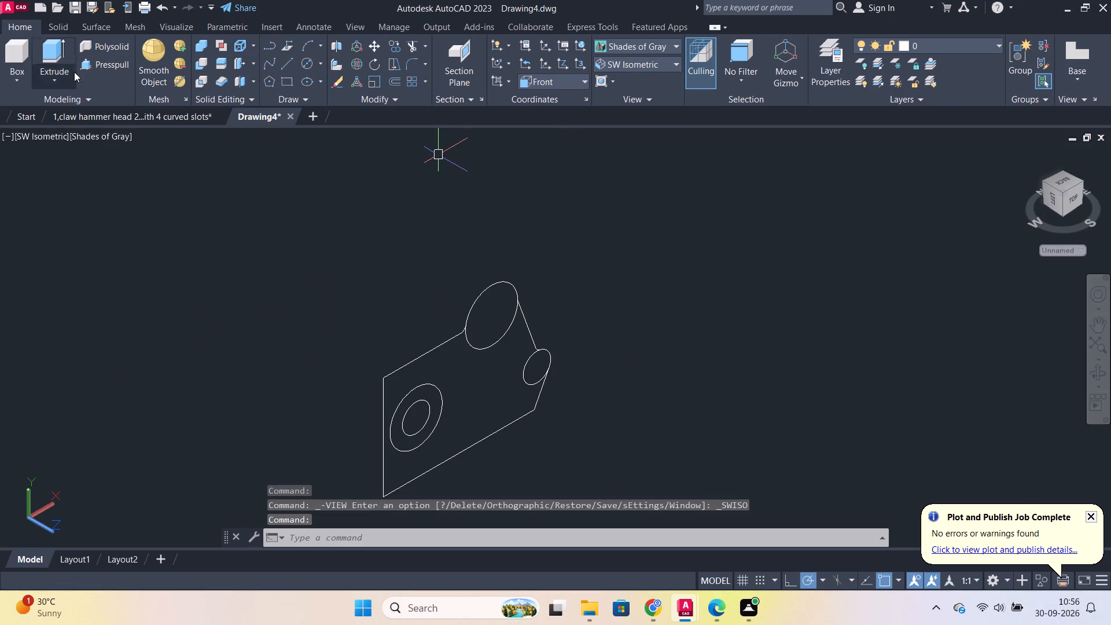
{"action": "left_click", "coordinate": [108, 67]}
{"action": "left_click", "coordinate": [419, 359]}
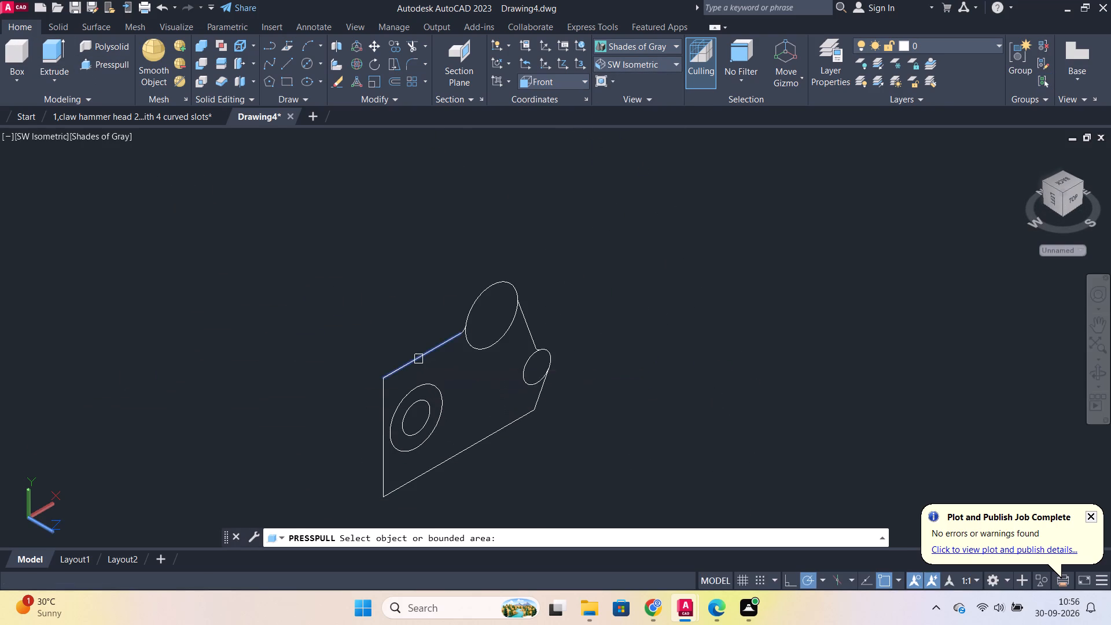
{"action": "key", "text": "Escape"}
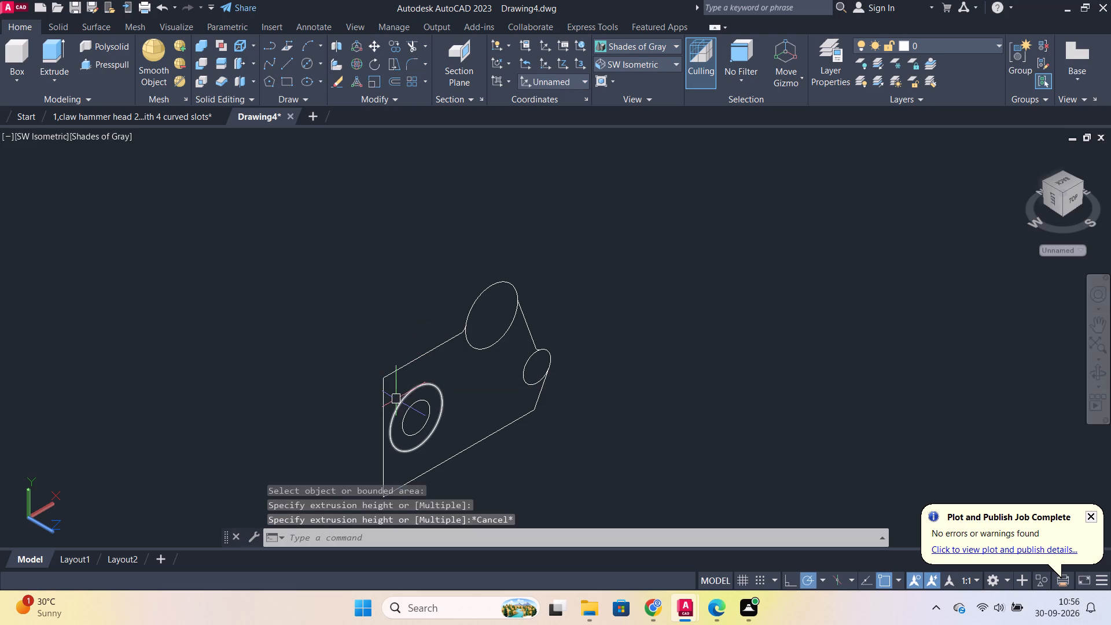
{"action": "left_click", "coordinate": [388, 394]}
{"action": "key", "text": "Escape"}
Select all lines, arcs and circles of the front-view profile and join them into polylines.
{"action": "left_click", "coordinate": [348, 291]}
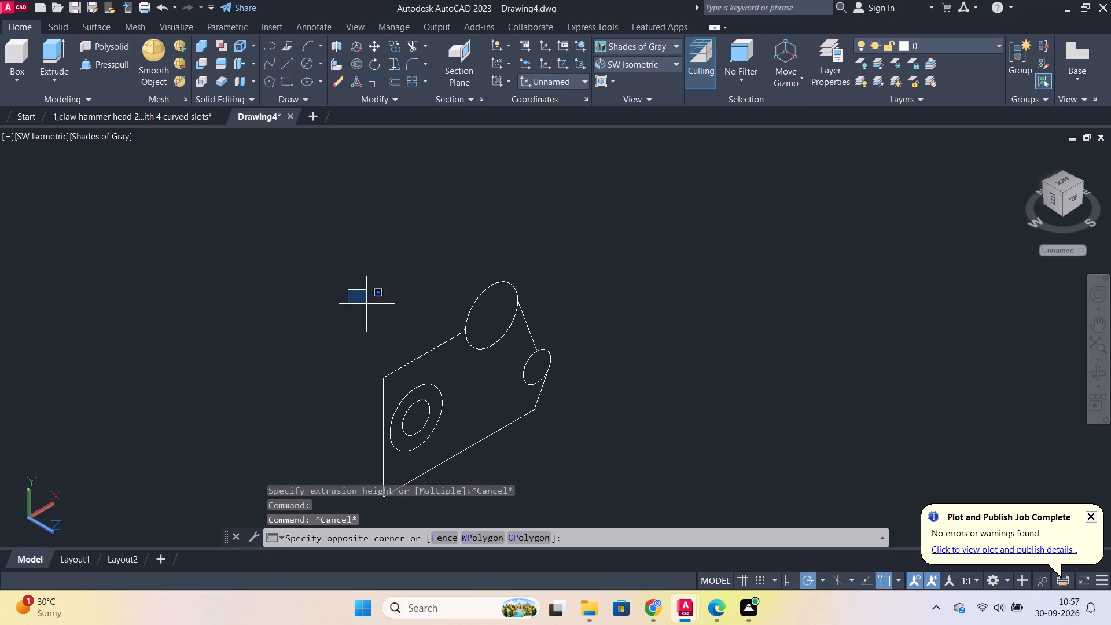
{"action": "left_click", "coordinate": [632, 480]}
{"action": "scroll", "coordinate": [627, 473], "scroll_direction": "down", "scroll_amount": 1}
{"action": "left_click_drag", "start_coordinate": [406, 310], "coordinate": [406, 317]}
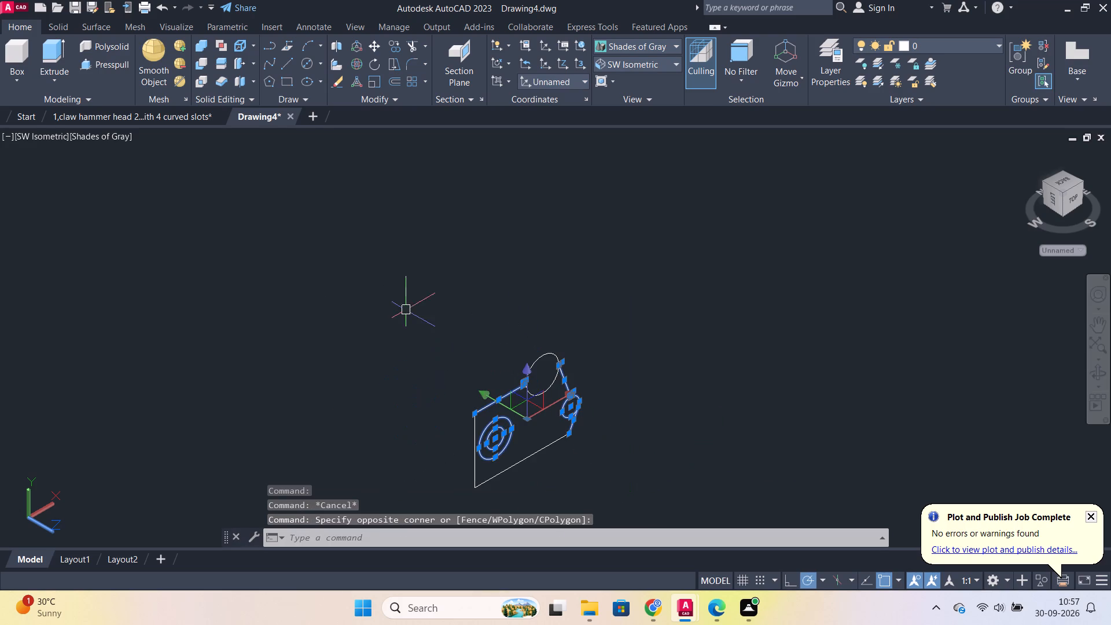
{"action": "left_click_drag", "start_coordinate": [406, 317], "coordinate": [407, 334]}
{"action": "left_click", "coordinate": [627, 505]}
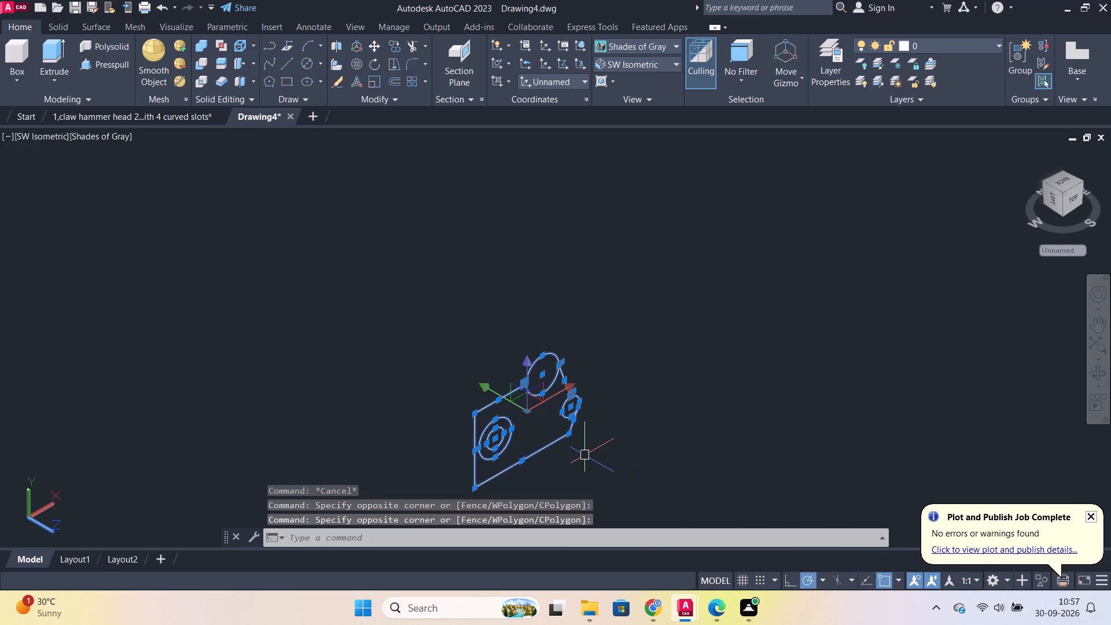
{"action": "key", "text": "j"}
{"action": "key", "text": "Return"}
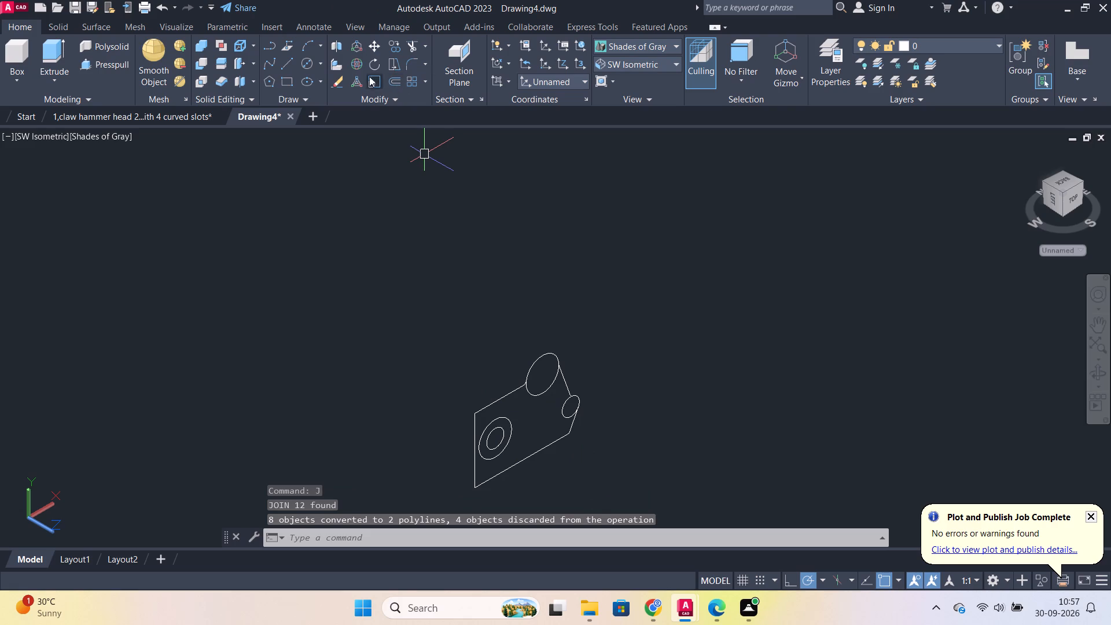
Presspull the profile's main area, excluding the circles, backward to a thickness of 4.
{"action": "left_click", "coordinate": [99, 64]}
{"action": "left_click", "coordinate": [525, 404]}
{"action": "scroll", "coordinate": [510, 399], "scroll_direction": "up", "scroll_amount": 1}
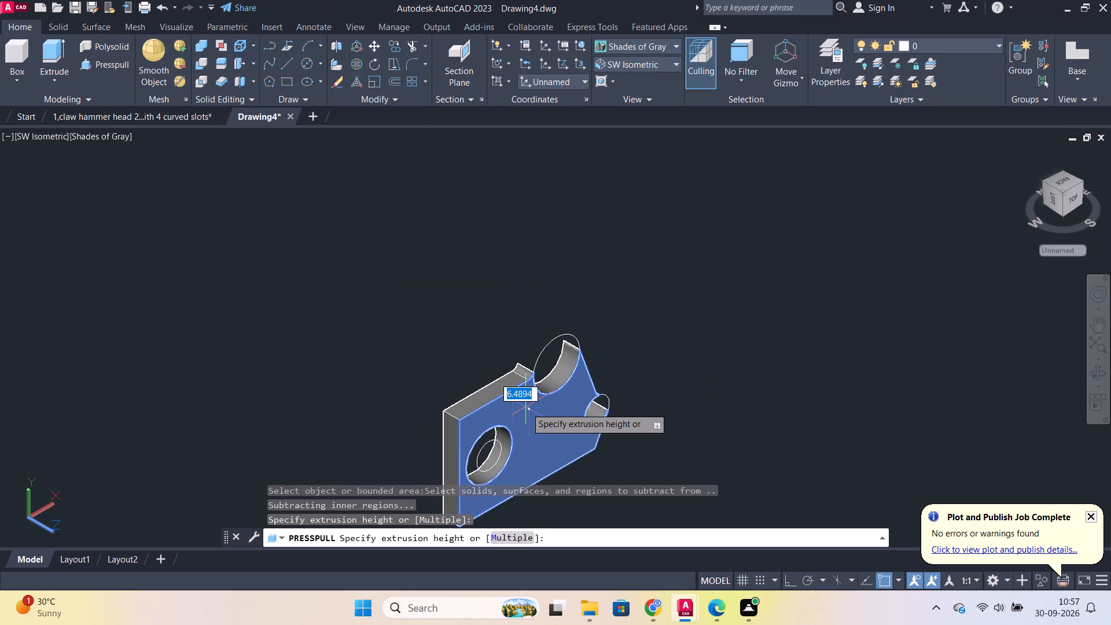
{"action": "key", "text": "4"}
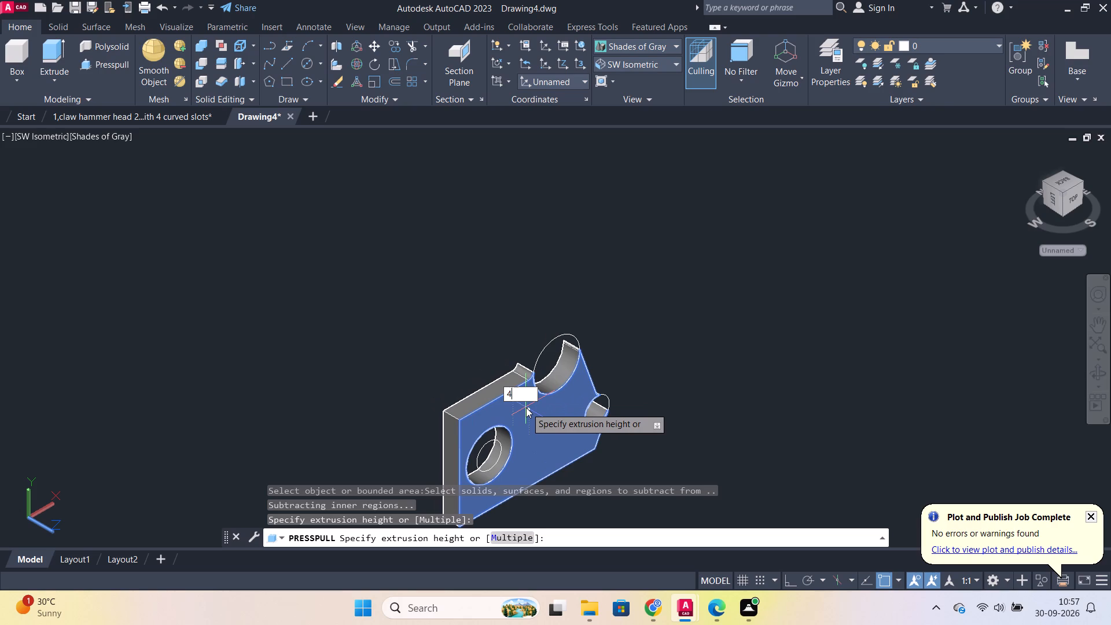
{"action": "key", "text": "Return"}
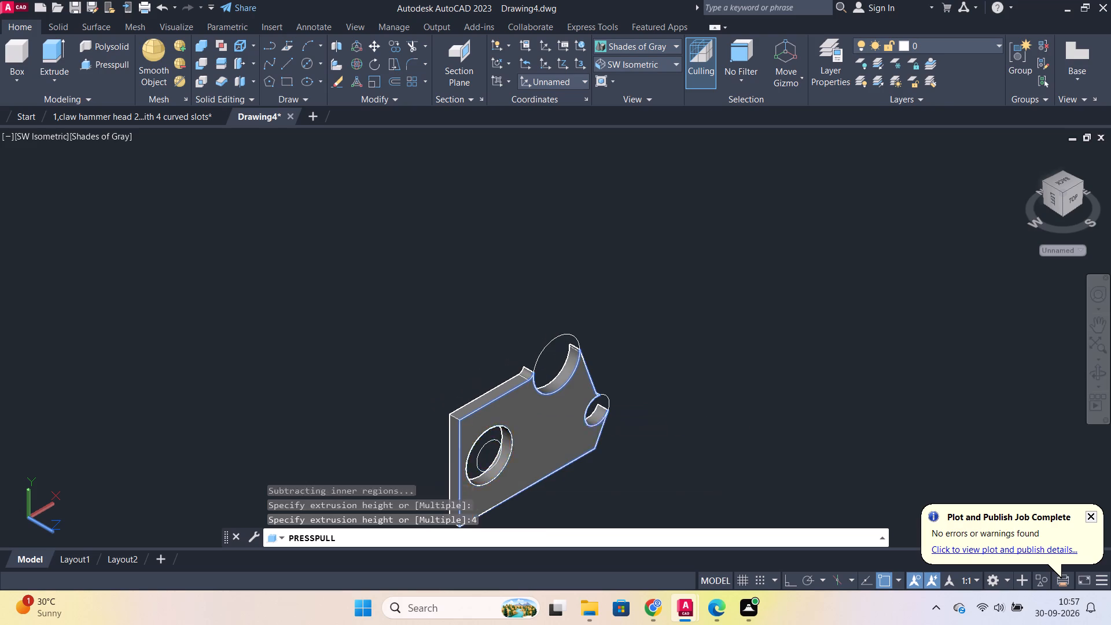
Presspull the profile's large upper circle by 4 in the same direction as the plate body.
{"action": "left_click", "coordinate": [565, 333]}
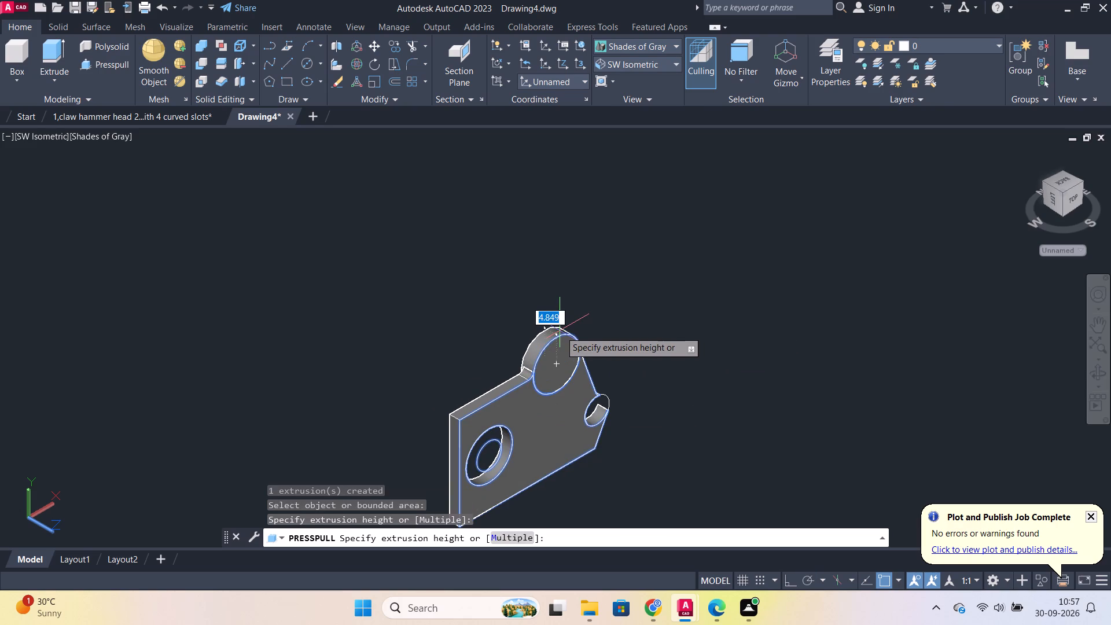
{"action": "key", "text": "4"}
{"action": "key", "text": "Return"}
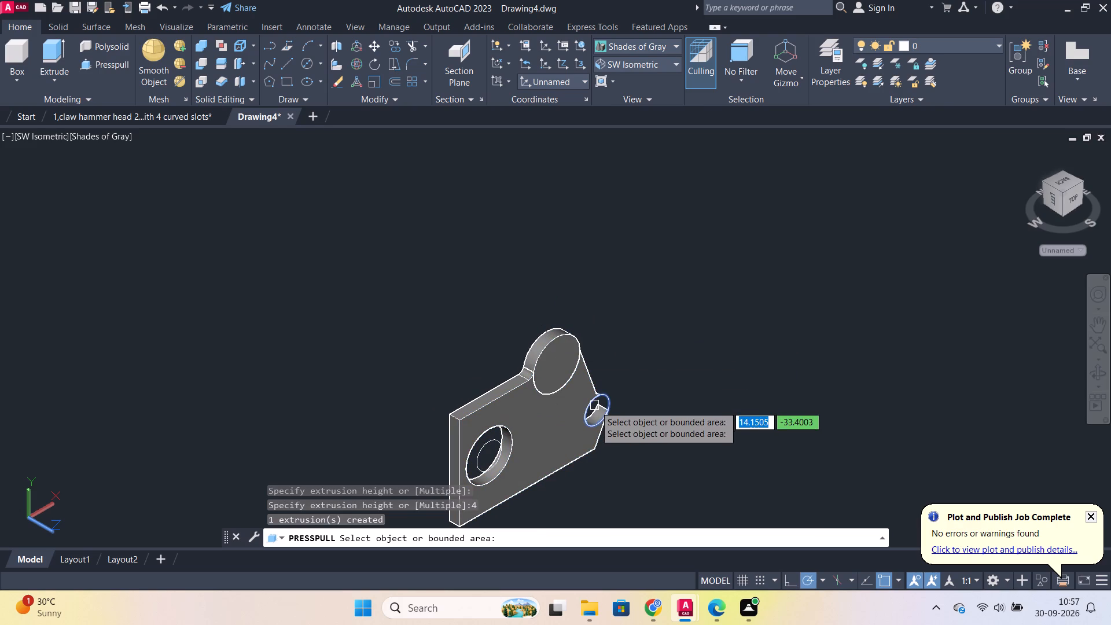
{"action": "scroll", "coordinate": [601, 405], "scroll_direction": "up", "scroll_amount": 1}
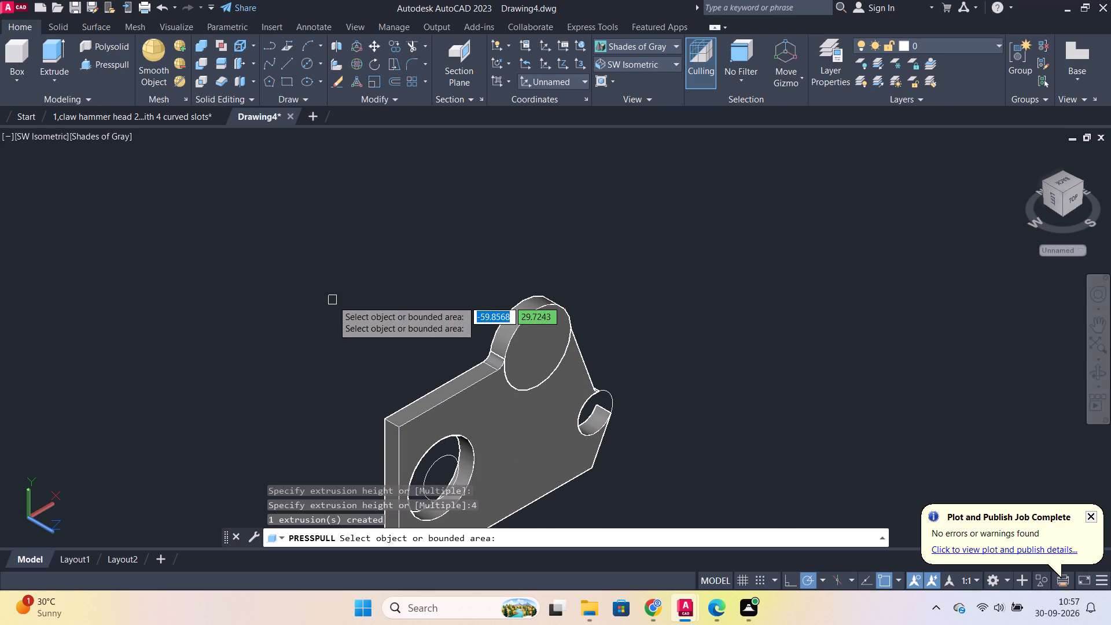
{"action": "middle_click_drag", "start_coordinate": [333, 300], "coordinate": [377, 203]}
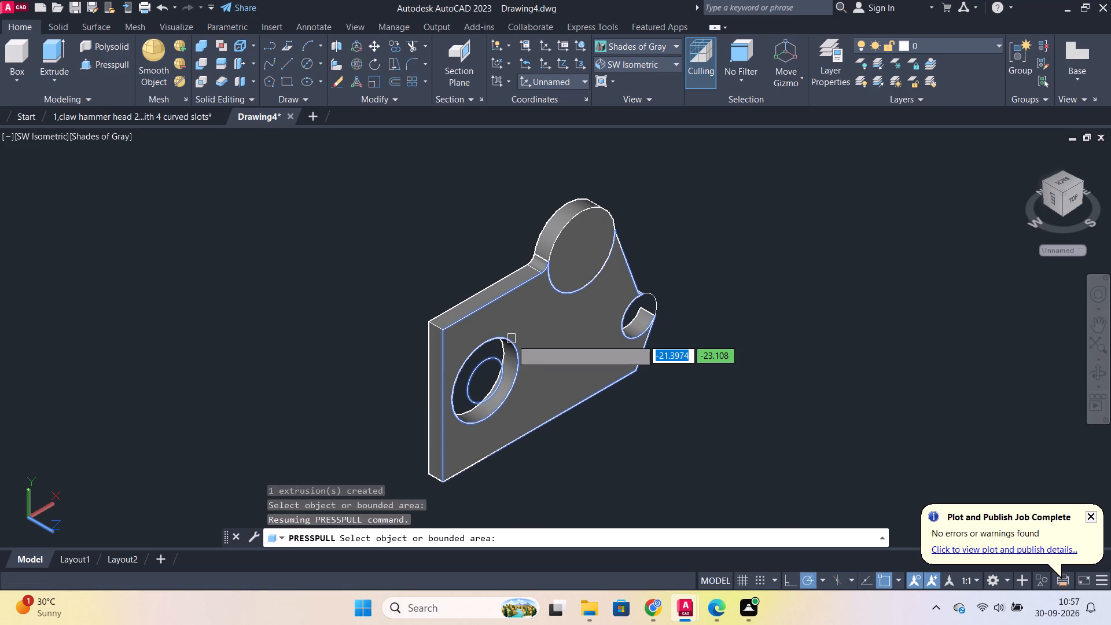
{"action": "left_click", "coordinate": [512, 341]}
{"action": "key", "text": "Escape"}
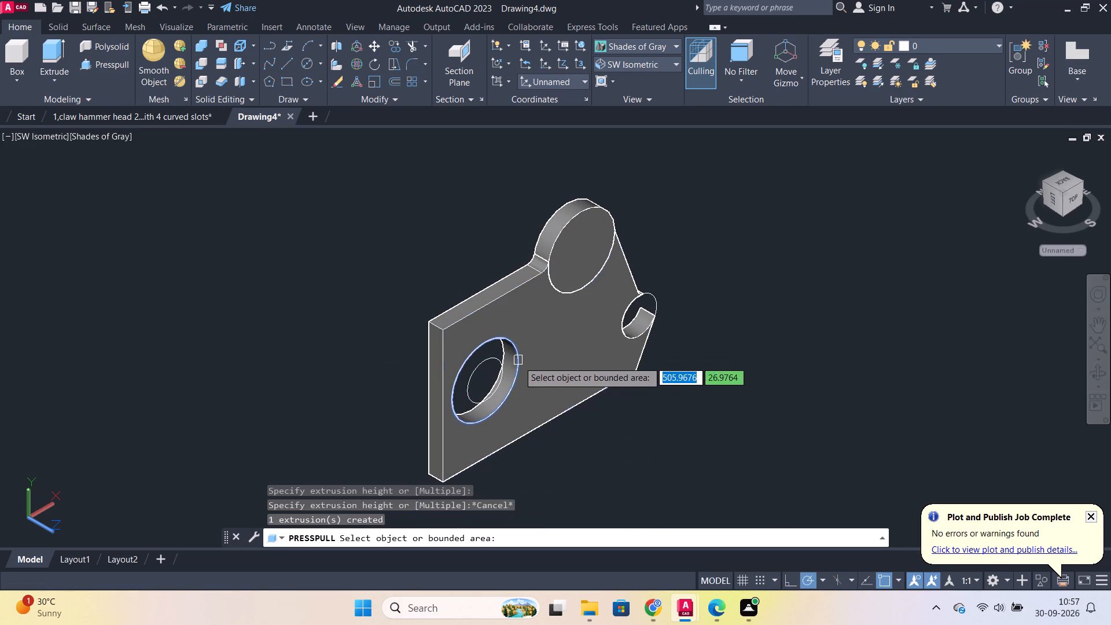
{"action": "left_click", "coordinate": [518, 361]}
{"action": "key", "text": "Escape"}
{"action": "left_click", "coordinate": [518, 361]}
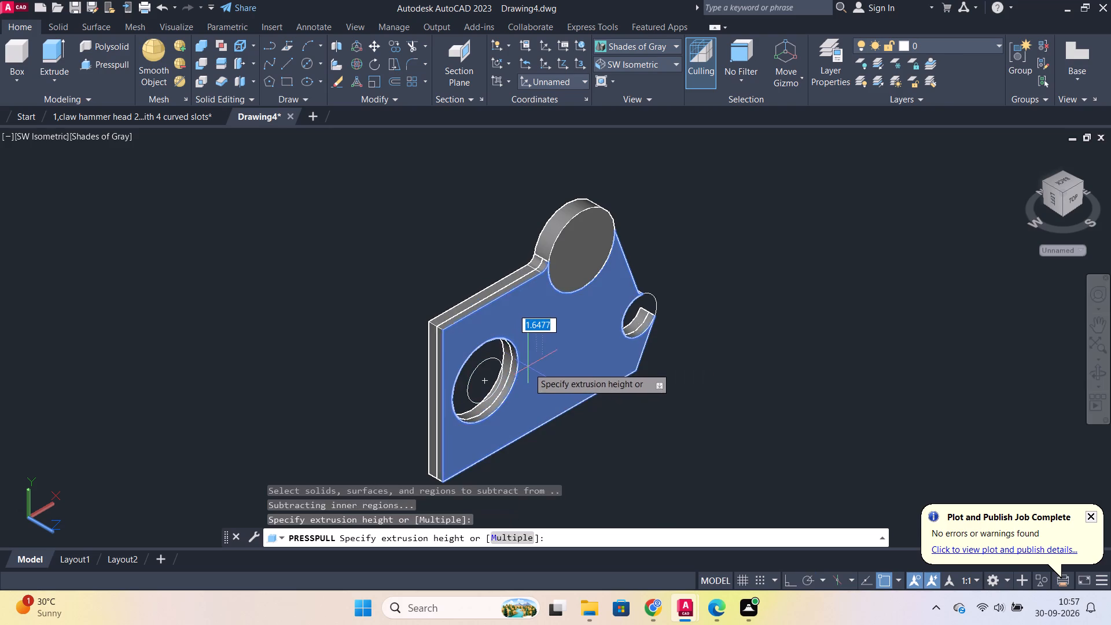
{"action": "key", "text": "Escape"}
Presspull the ring between the two concentric circles 1 outward from the plate's front face.
{"action": "scroll", "coordinate": [498, 356], "scroll_direction": "up", "scroll_amount": 2}
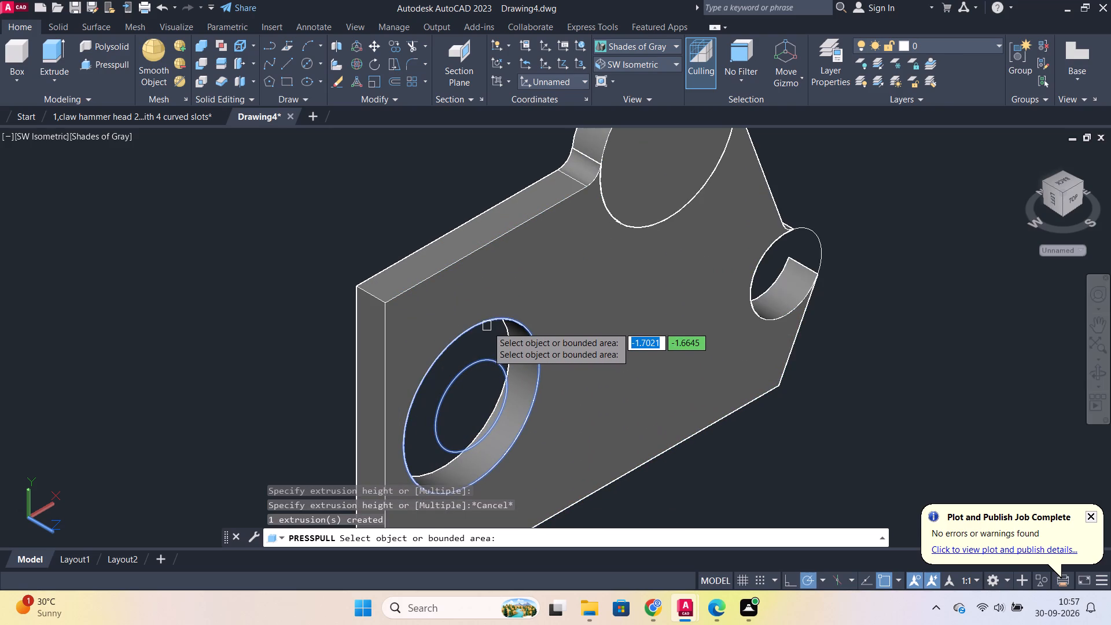
{"action": "left_click", "coordinate": [487, 326]}
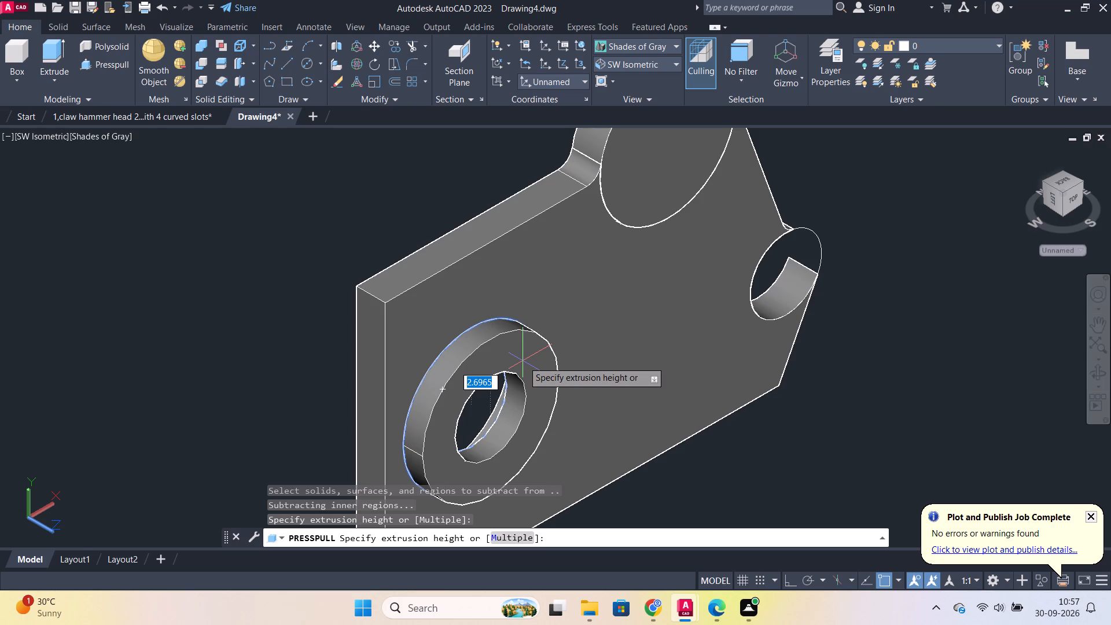
{"action": "key", "text": "1"}
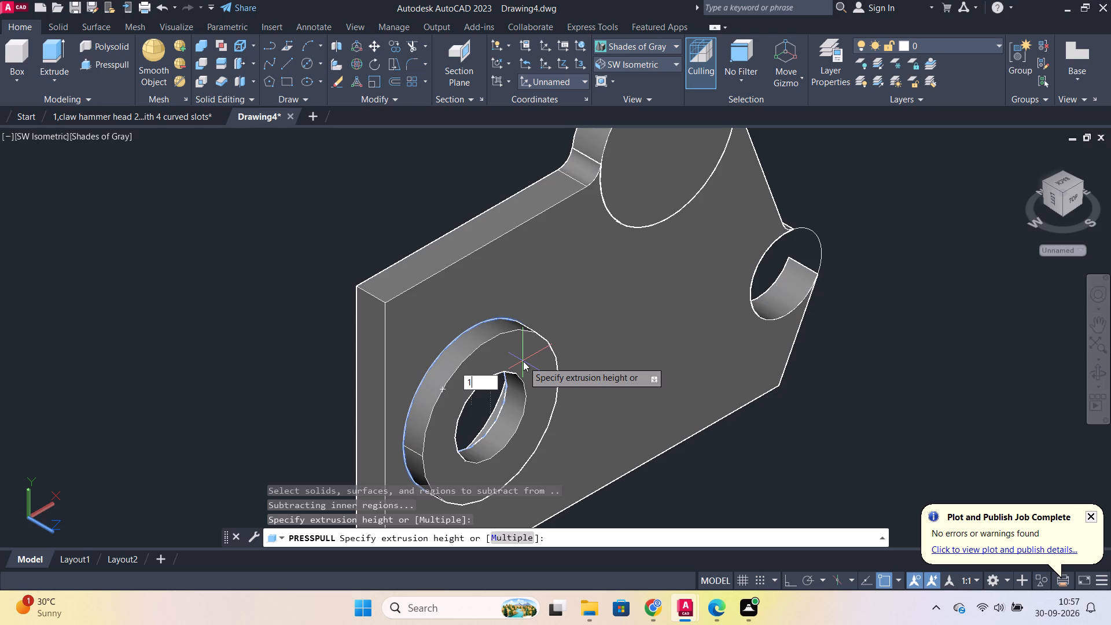
{"action": "key", "text": "Return"}
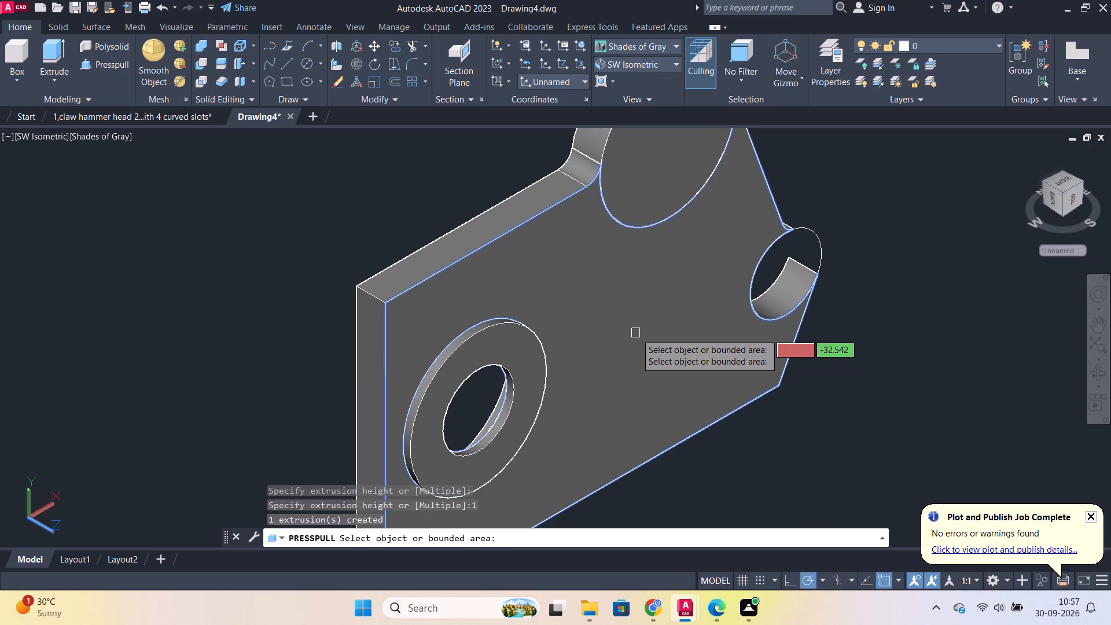
Presspull the small circle on the plate's sloped end 7 outward from the front face as a pin.
{"action": "middle_click_drag", "start_coordinate": [630, 329], "coordinate": [572, 323]}
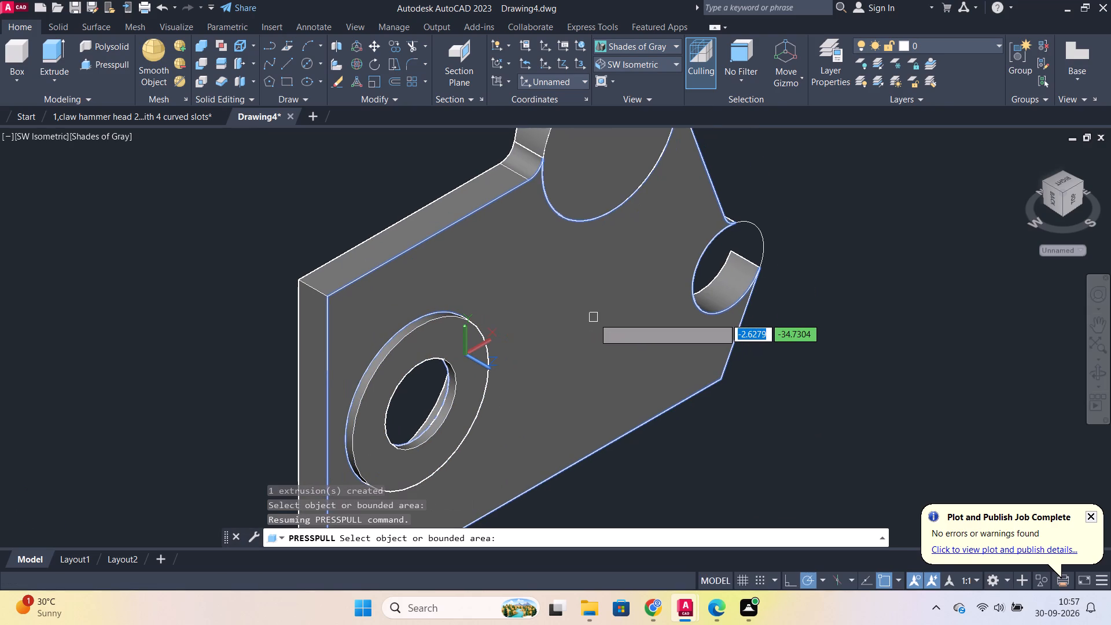
{"action": "left_click", "coordinate": [760, 234]}
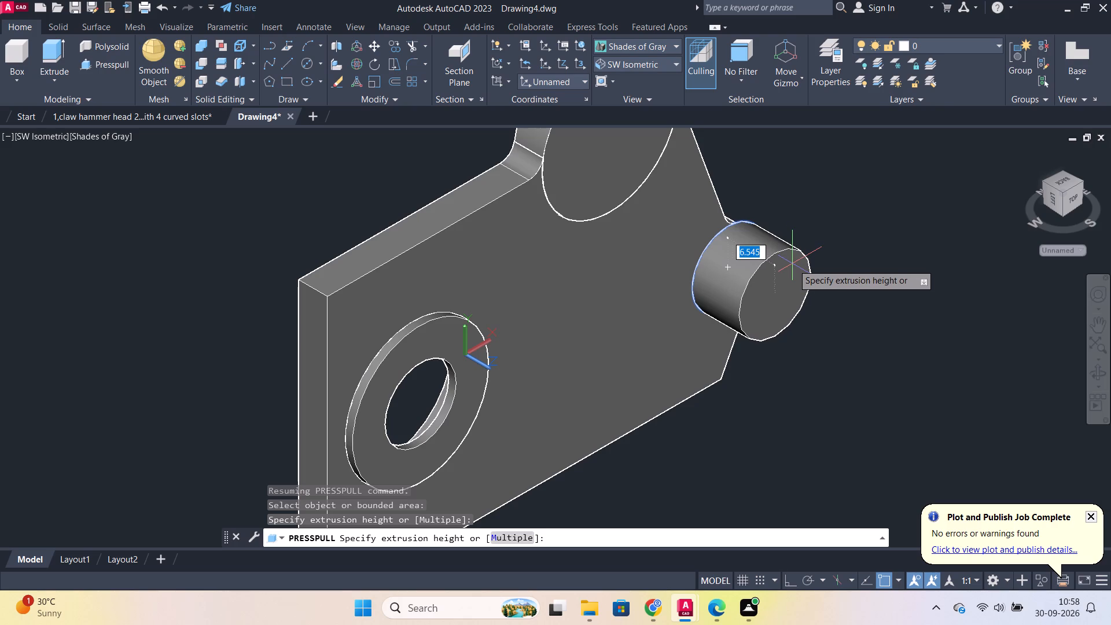
{"action": "key", "text": "7"}
{"action": "key", "text": "Return"}
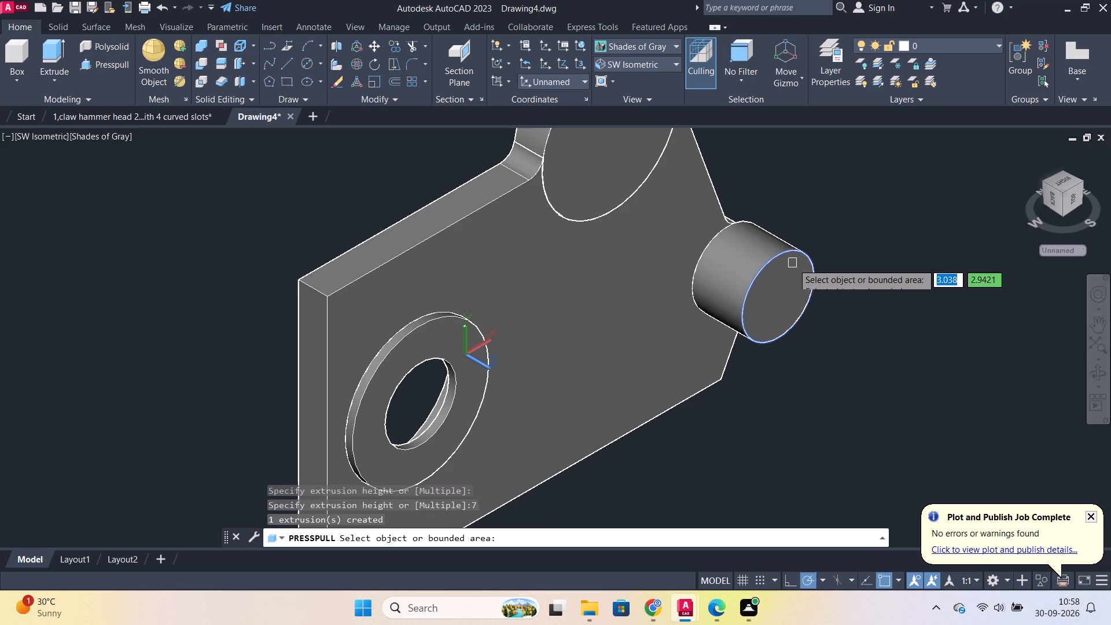
{"action": "scroll", "coordinate": [558, 194], "scroll_direction": "down", "scroll_amount": 1}
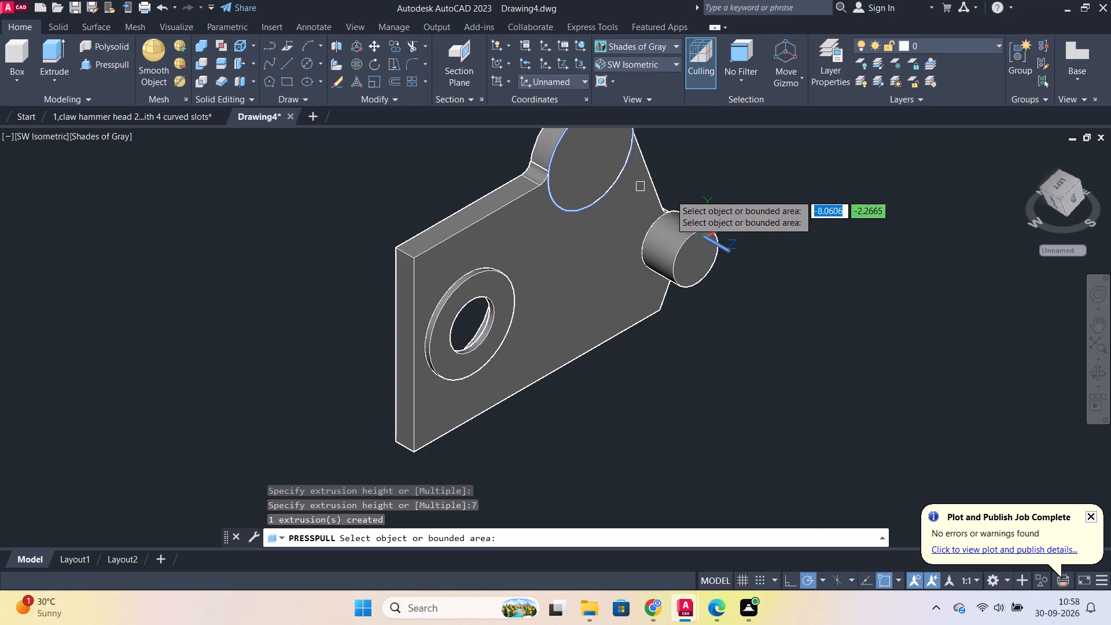
{"action": "key", "text": "Escape"}
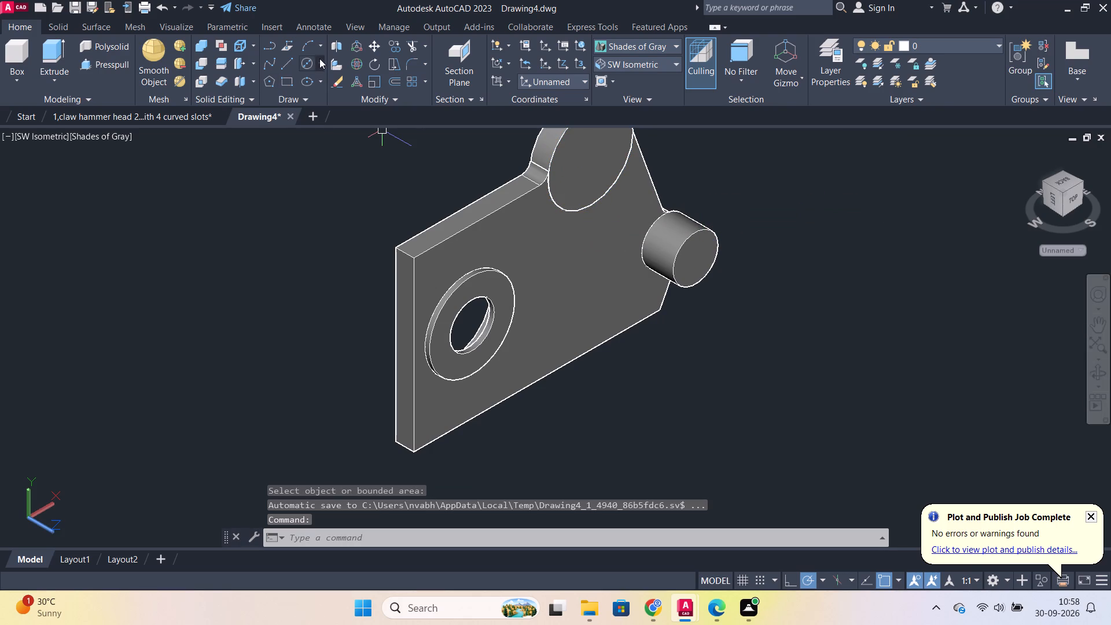
Draw a diameter 8 circle at the centre of the upper lug's round front face.
{"action": "left_click", "coordinate": [312, 64]}
{"action": "middle_click_drag", "start_coordinate": [721, 372], "coordinate": [615, 532]}
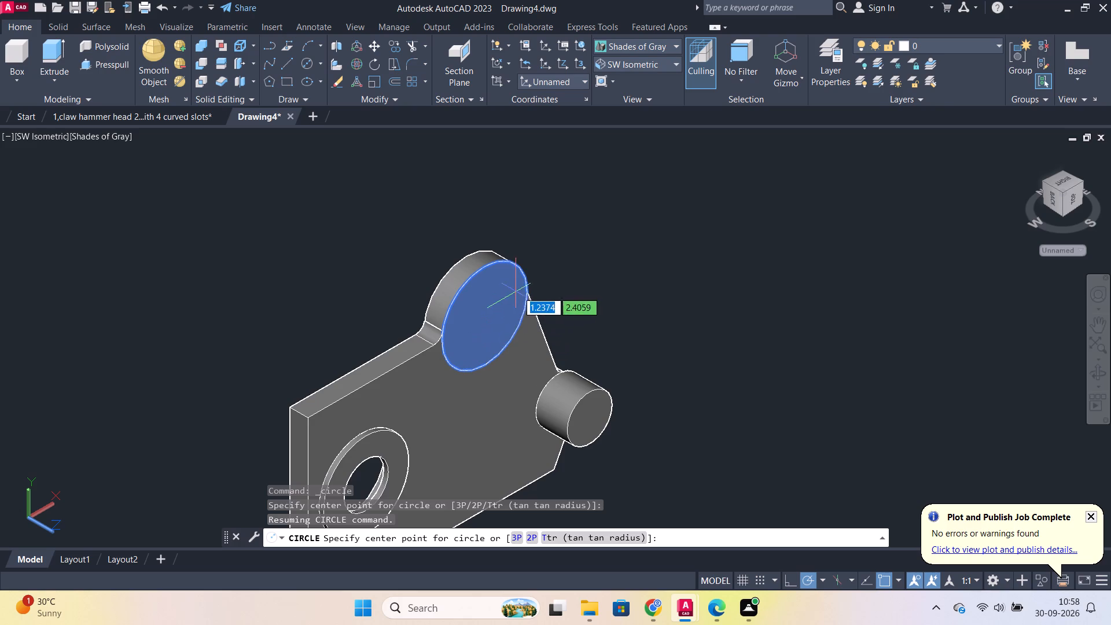
{"action": "scroll", "coordinate": [493, 312], "scroll_direction": "down", "scroll_amount": 3}
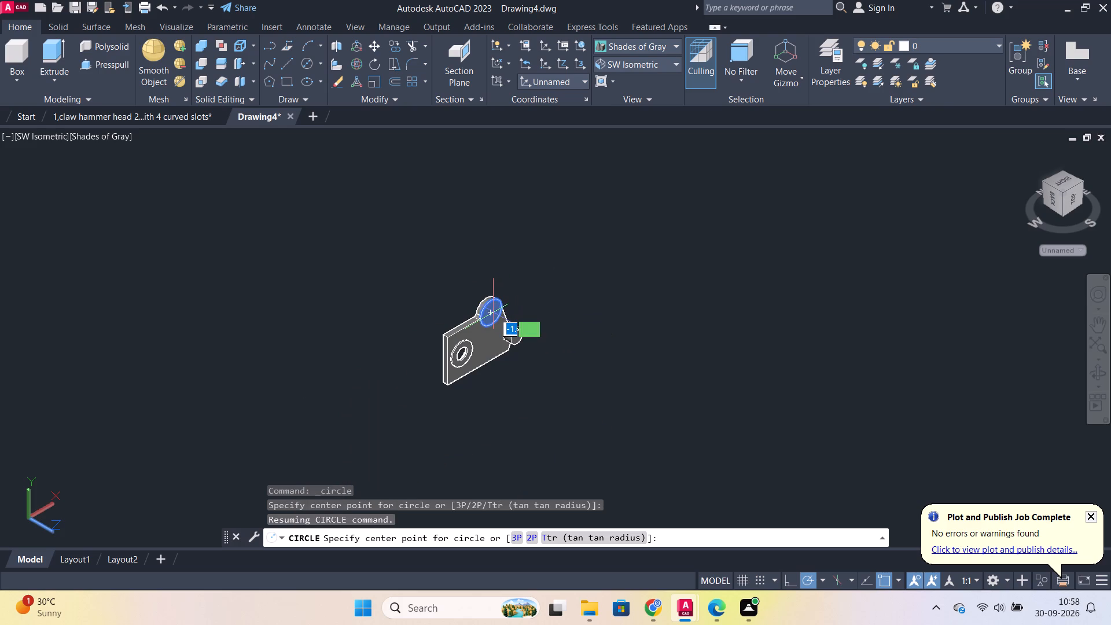
{"action": "left_click", "coordinate": [494, 312]}
{"action": "scroll", "coordinate": [496, 314], "scroll_direction": "up", "scroll_amount": 4}
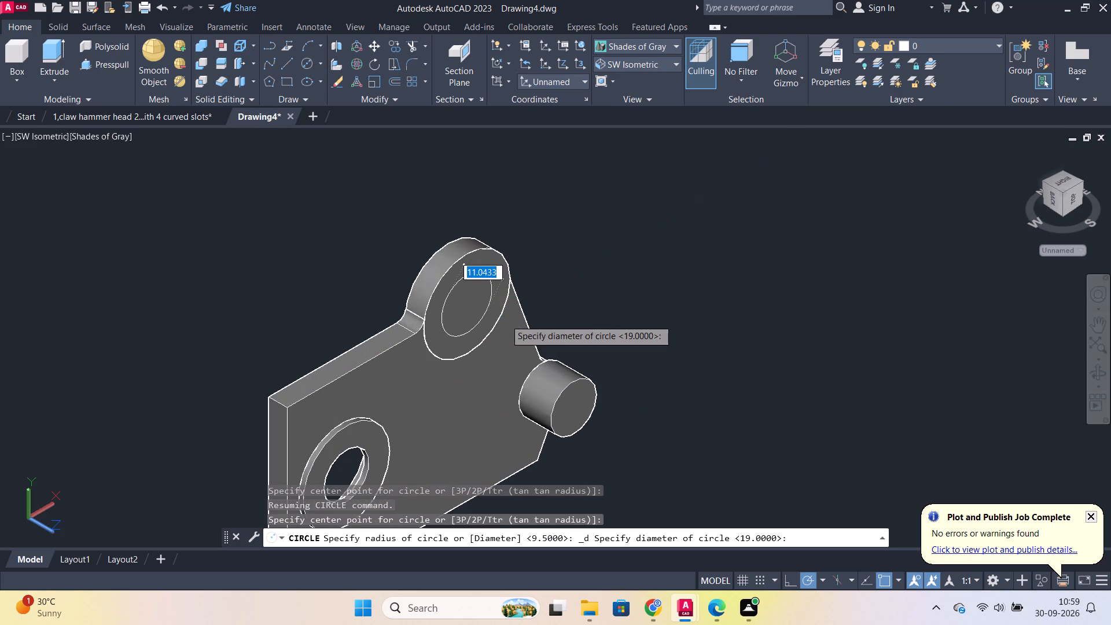
{"action": "key", "text": "d"}
{"action": "key", "text": "Return"}
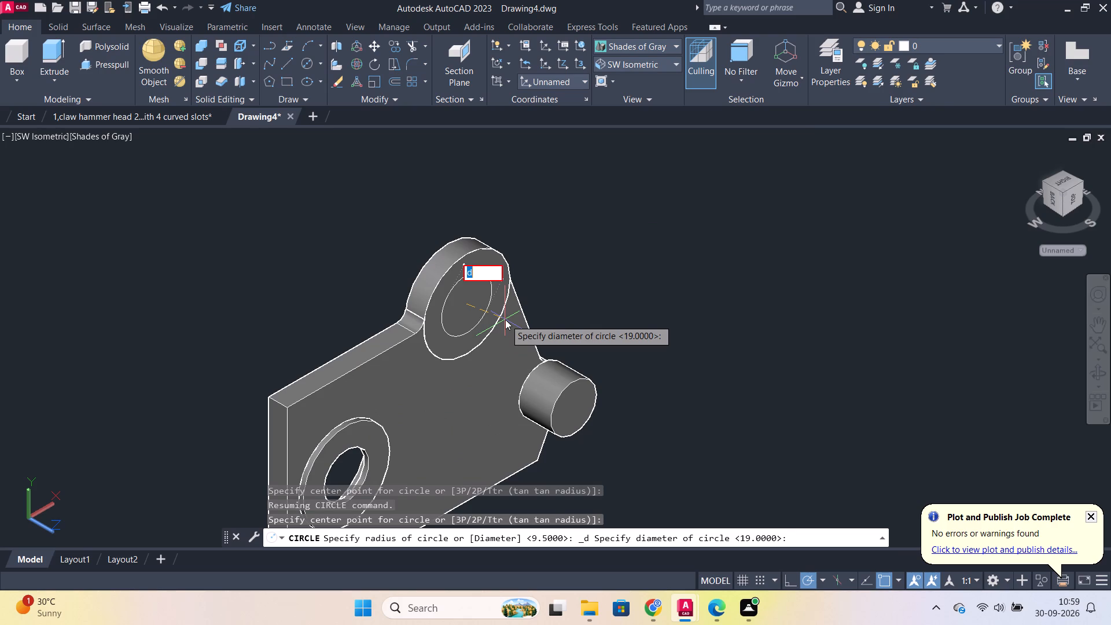
{"action": "key", "text": "8"}
{"action": "key", "text": "Return"}
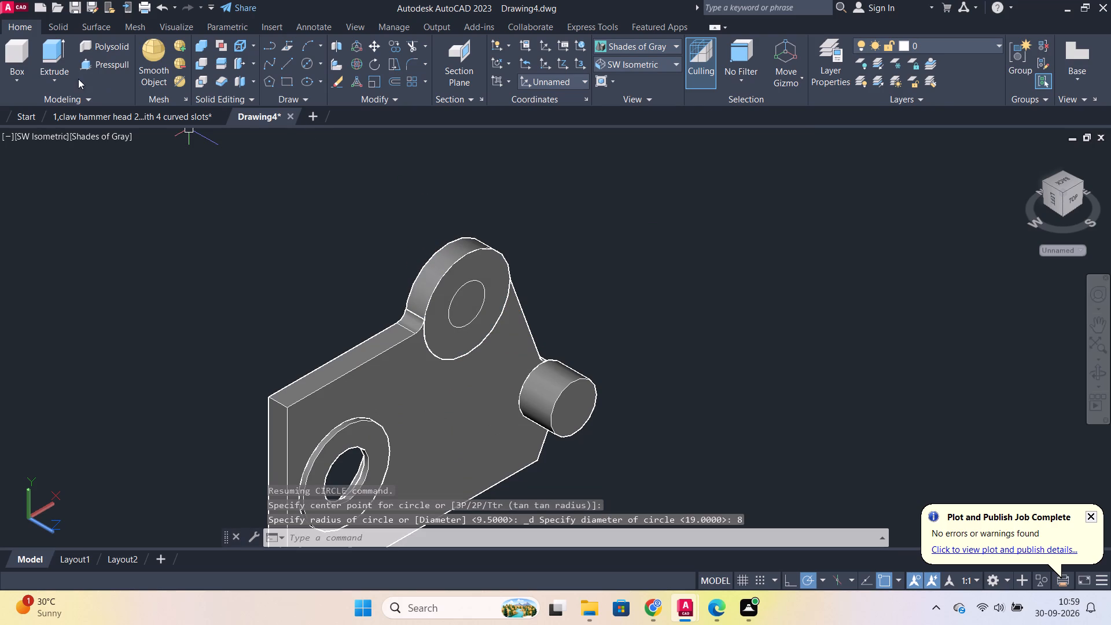
Presspull the diameter 8 circle back through the upper lug to cut a hole.
{"action": "left_click", "coordinate": [90, 67]}
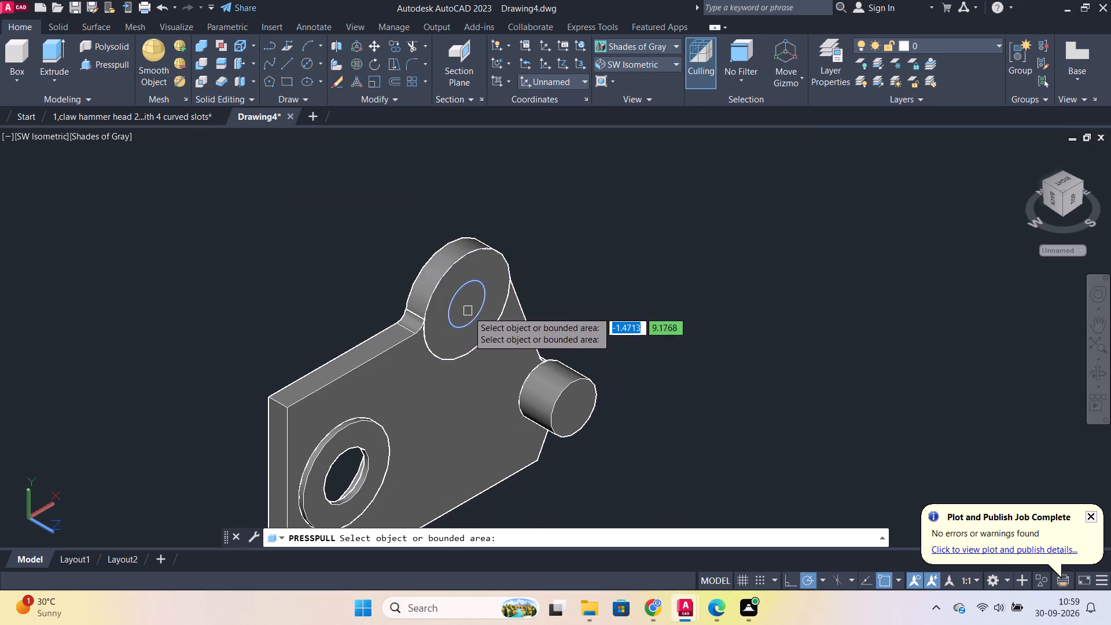
{"action": "left_click", "coordinate": [468, 311]}
{"action": "left_click", "coordinate": [367, 262]}
{"action": "scroll", "coordinate": [634, 305], "scroll_direction": "down", "scroll_amount": 1}
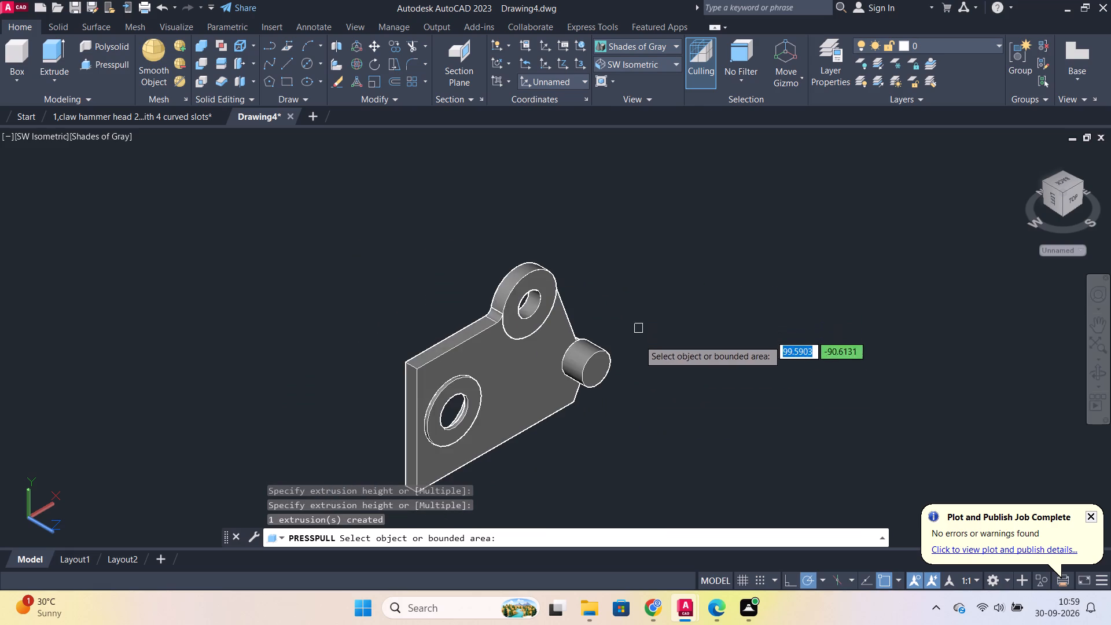
{"action": "scroll", "coordinate": [641, 407], "scroll_direction": "down", "scroll_amount": 1}
{"action": "middle_click_drag", "start_coordinate": [640, 417], "coordinate": [627, 345]}
{"action": "key", "text": "Escape"}
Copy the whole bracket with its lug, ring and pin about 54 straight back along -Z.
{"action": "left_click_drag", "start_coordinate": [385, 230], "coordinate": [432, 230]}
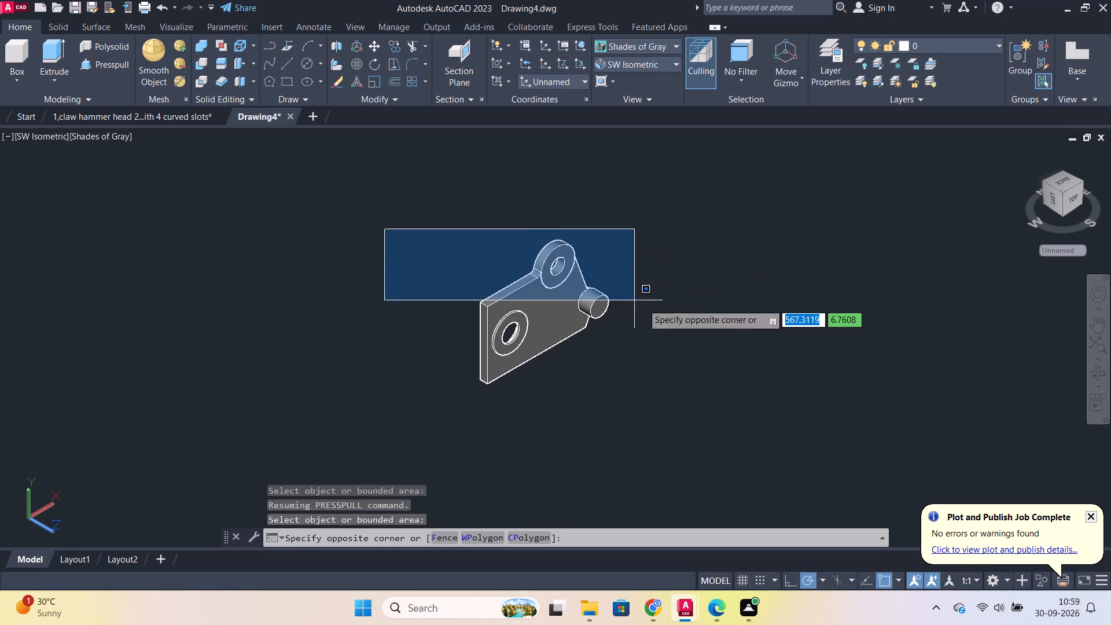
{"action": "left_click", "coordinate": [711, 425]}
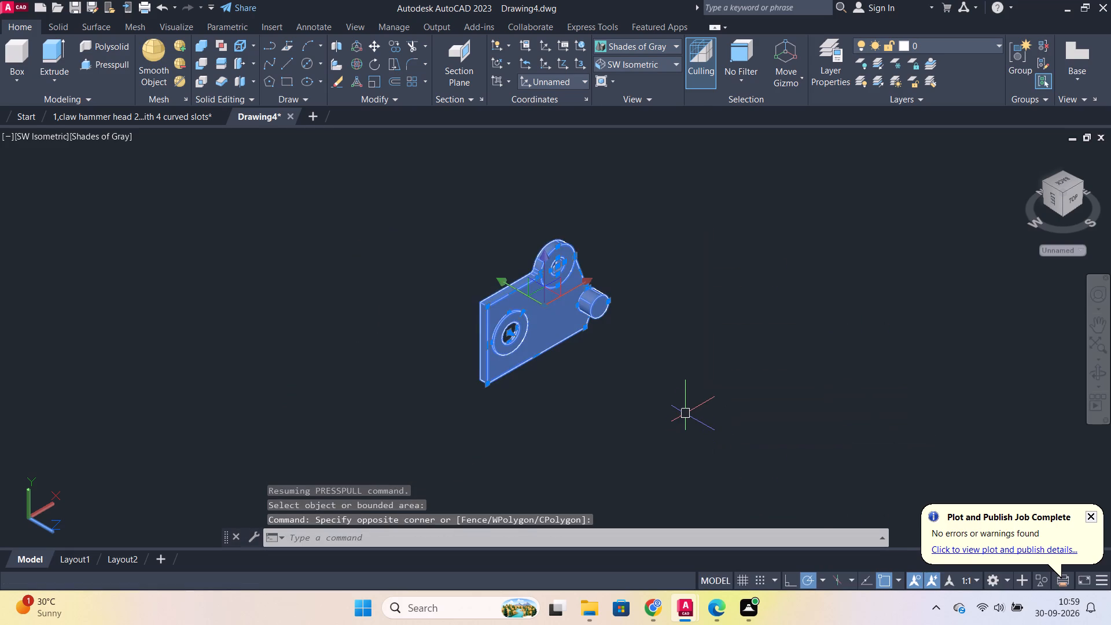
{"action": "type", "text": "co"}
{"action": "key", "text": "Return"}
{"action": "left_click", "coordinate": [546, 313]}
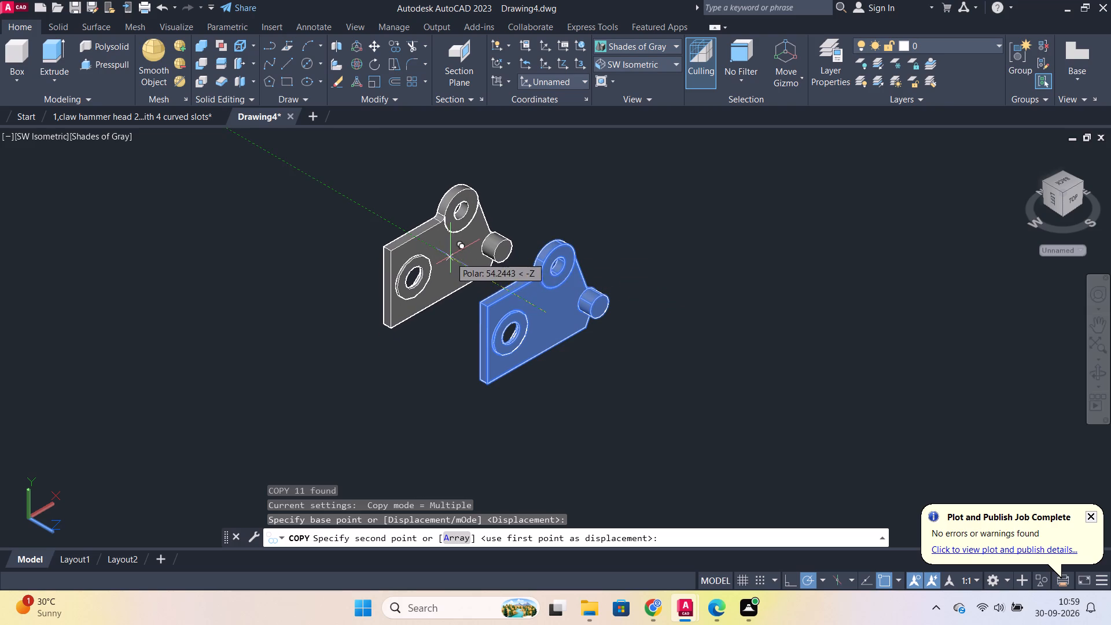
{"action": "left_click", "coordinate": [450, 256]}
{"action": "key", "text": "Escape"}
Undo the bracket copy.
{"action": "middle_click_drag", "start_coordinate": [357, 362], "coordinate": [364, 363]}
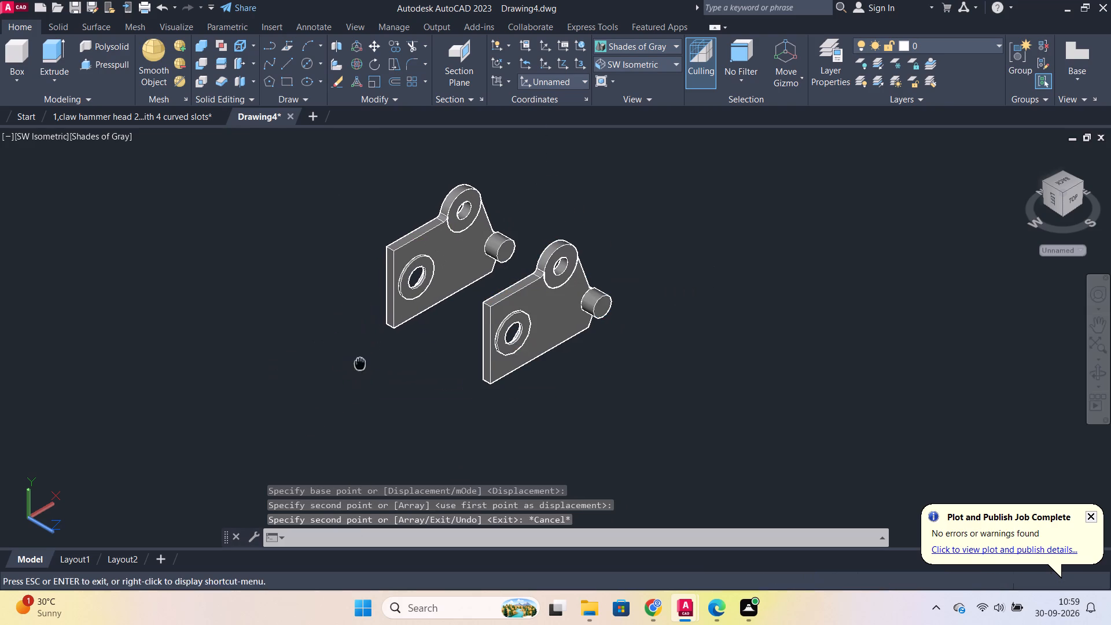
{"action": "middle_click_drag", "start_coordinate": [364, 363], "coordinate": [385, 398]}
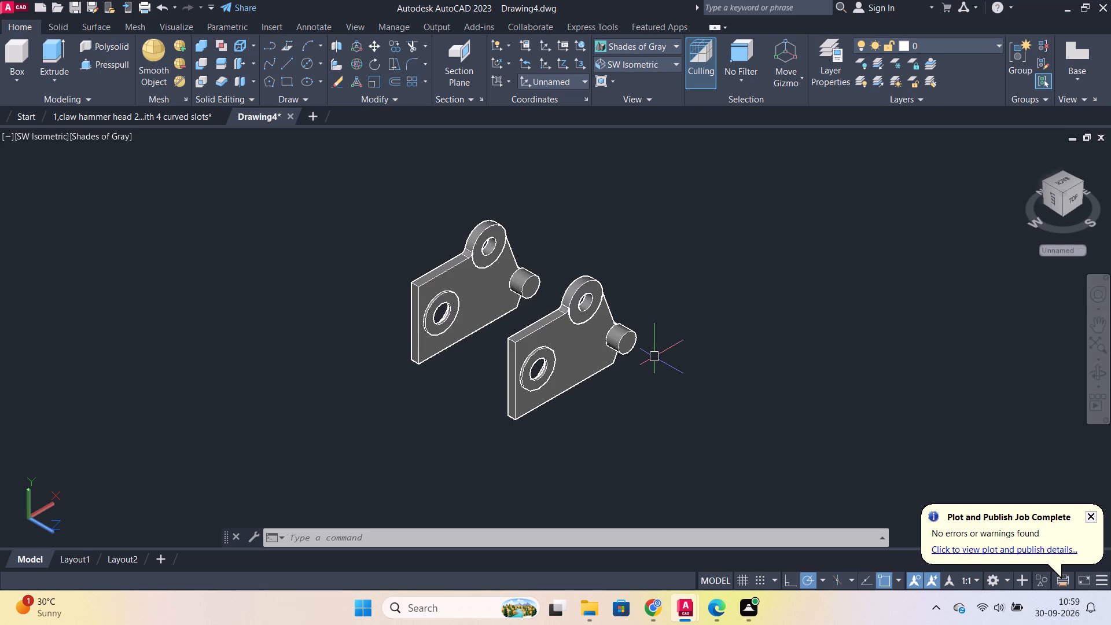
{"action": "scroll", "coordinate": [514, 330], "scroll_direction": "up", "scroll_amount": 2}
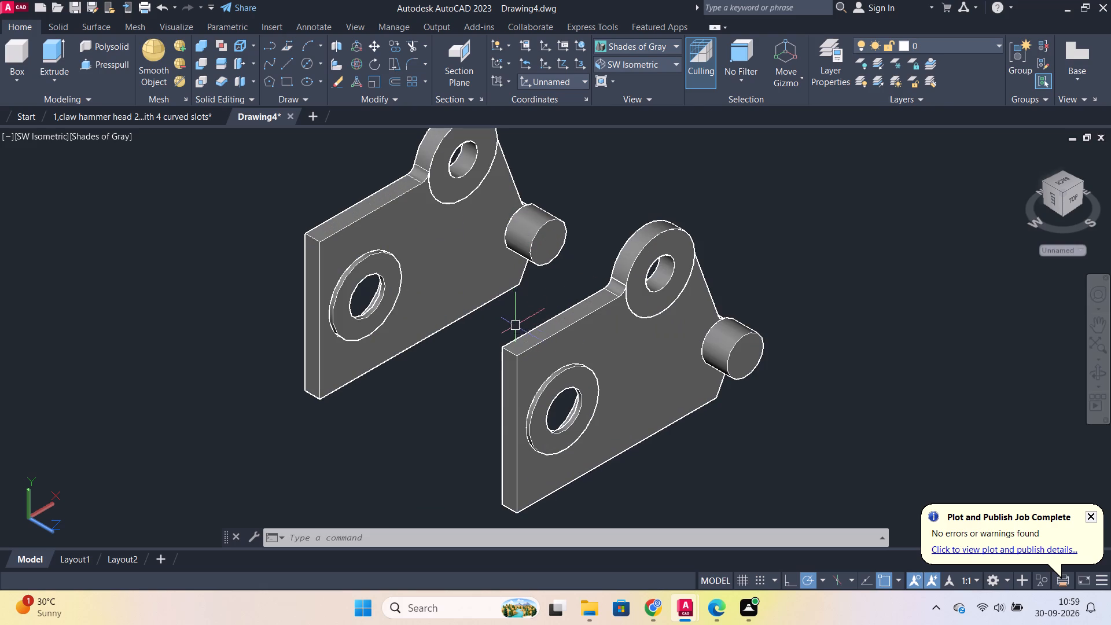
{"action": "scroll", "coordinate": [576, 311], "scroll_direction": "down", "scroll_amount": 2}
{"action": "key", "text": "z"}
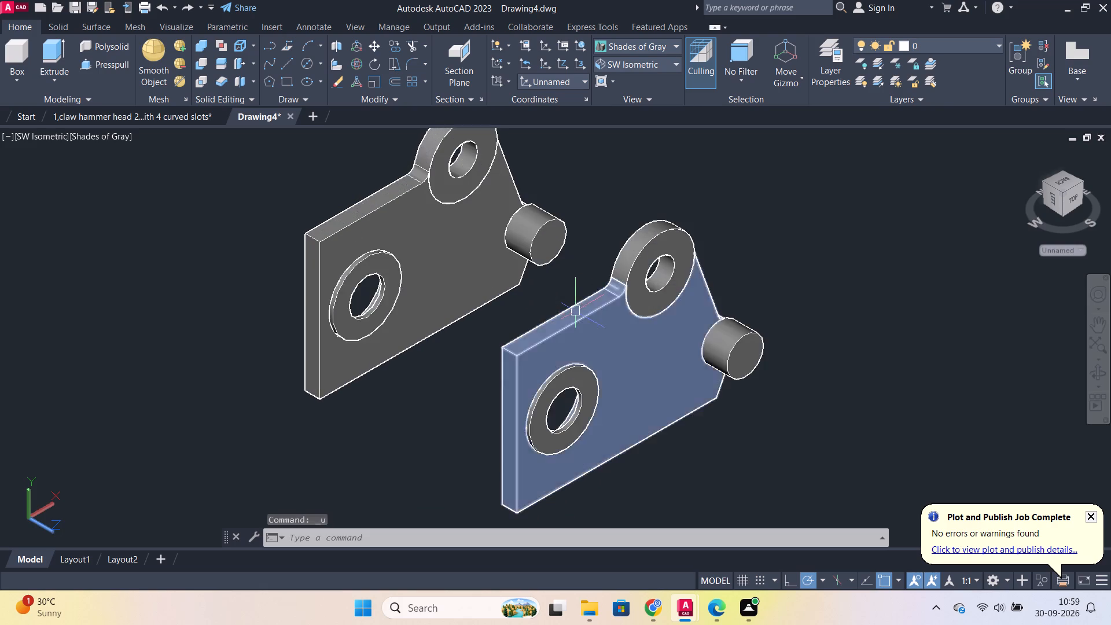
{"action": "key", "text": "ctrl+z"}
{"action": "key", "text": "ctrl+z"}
Move the whole bracket from its lower rear corner onto the base plate, at the midpoint of the plate's top side edge.
{"action": "left_click_drag", "start_coordinate": [377, 190], "coordinate": [407, 221]}
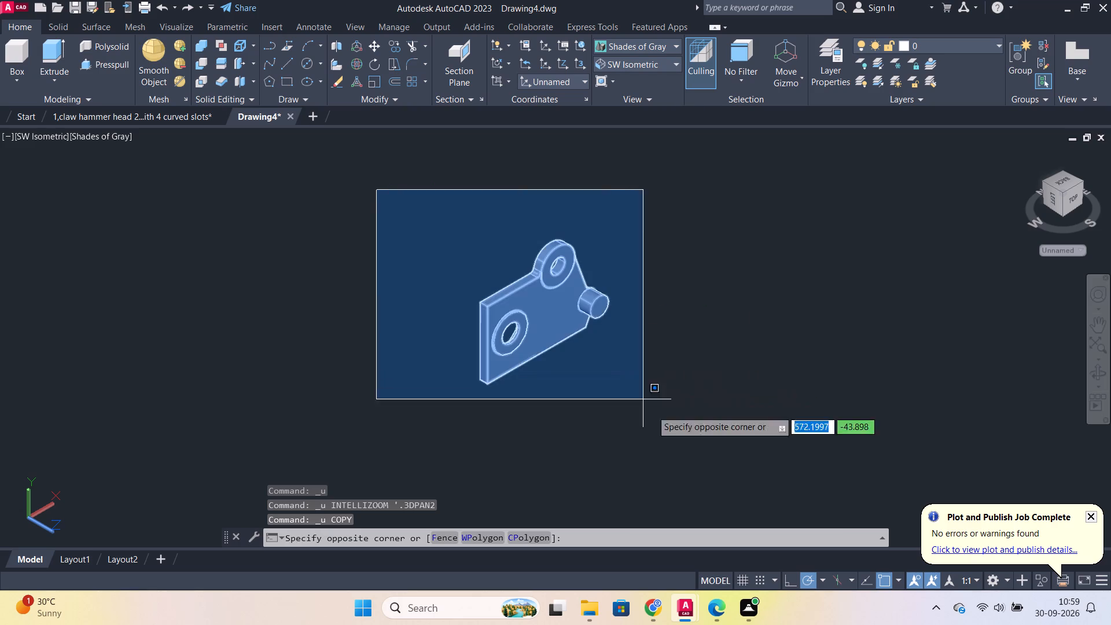
{"action": "left_click", "coordinate": [671, 423]}
{"action": "key", "text": "m"}
{"action": "key", "text": "Return"}
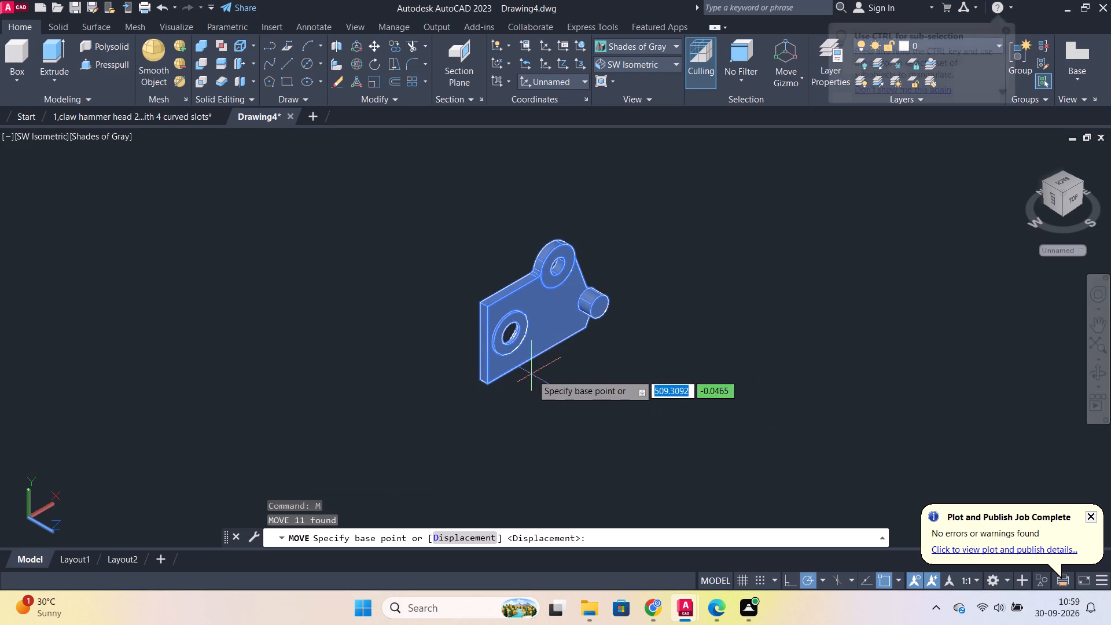
{"action": "scroll", "coordinate": [527, 374], "scroll_direction": "up", "scroll_amount": 3}
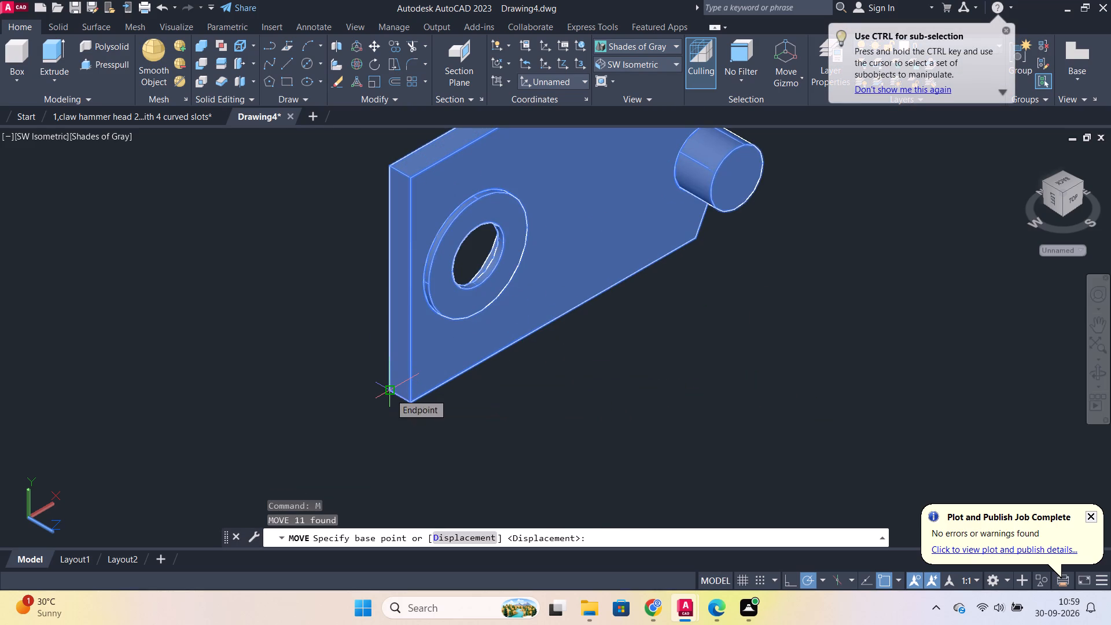
{"action": "left_click", "coordinate": [390, 394]}
{"action": "scroll", "coordinate": [360, 387], "scroll_direction": "down", "scroll_amount": 2}
{"action": "middle_click_drag", "start_coordinate": [316, 350], "coordinate": [666, 429]}
{"action": "scroll", "coordinate": [663, 428], "scroll_direction": "down", "scroll_amount": 4}
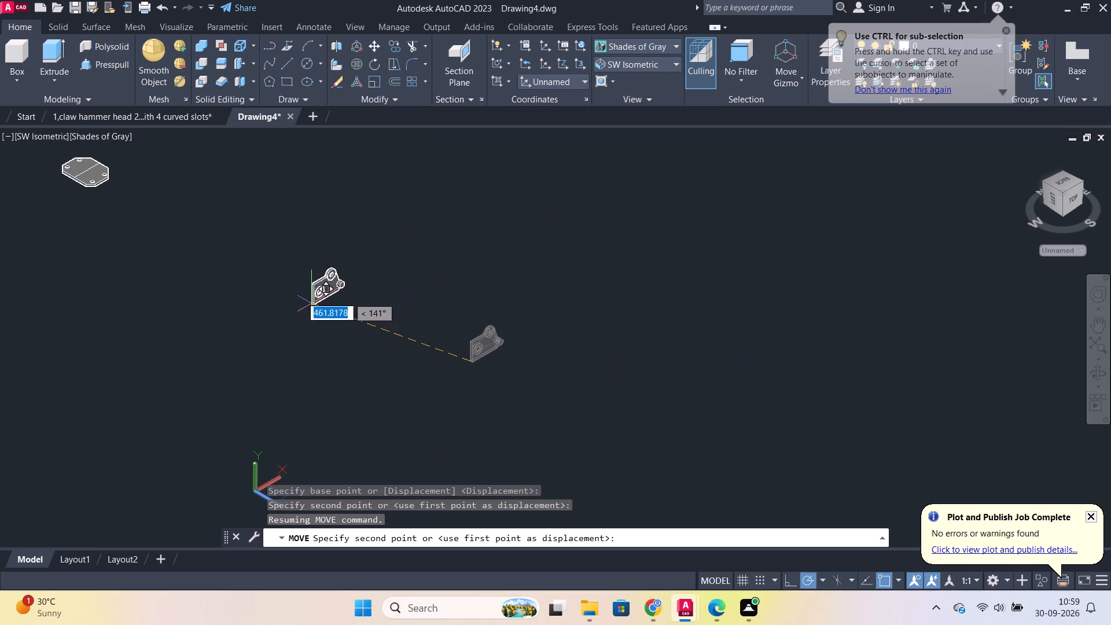
{"action": "middle_click_drag", "start_coordinate": [298, 284], "coordinate": [729, 437]}
{"action": "scroll", "coordinate": [485, 293], "scroll_direction": "up", "scroll_amount": 4}
{"action": "scroll", "coordinate": [525, 390], "scroll_direction": "up", "scroll_amount": 1}
{"action": "middle_click_drag", "start_coordinate": [558, 383], "coordinate": [388, 238]}
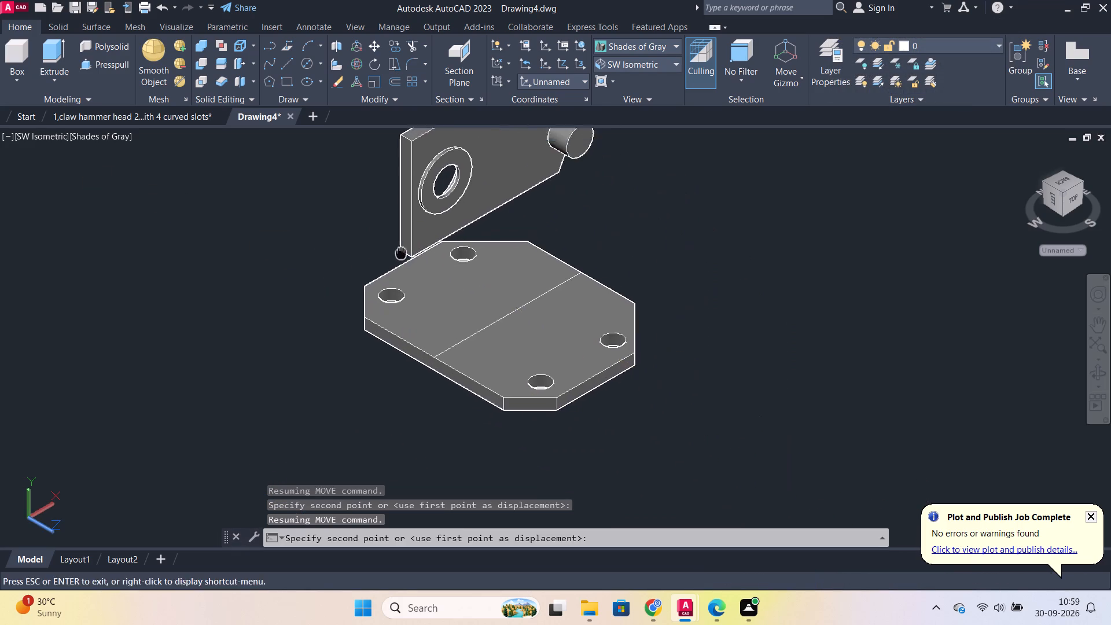
{"action": "middle_click_drag", "start_coordinate": [388, 238], "coordinate": [387, 237]}
{"action": "scroll", "coordinate": [402, 383], "scroll_direction": "up", "scroll_amount": 4}
{"action": "scroll", "coordinate": [446, 316], "scroll_direction": "down", "scroll_amount": 2}
{"action": "middle_click_drag", "start_coordinate": [447, 356], "coordinate": [421, 429]}
{"action": "scroll", "coordinate": [419, 370], "scroll_direction": "up", "scroll_amount": 2}
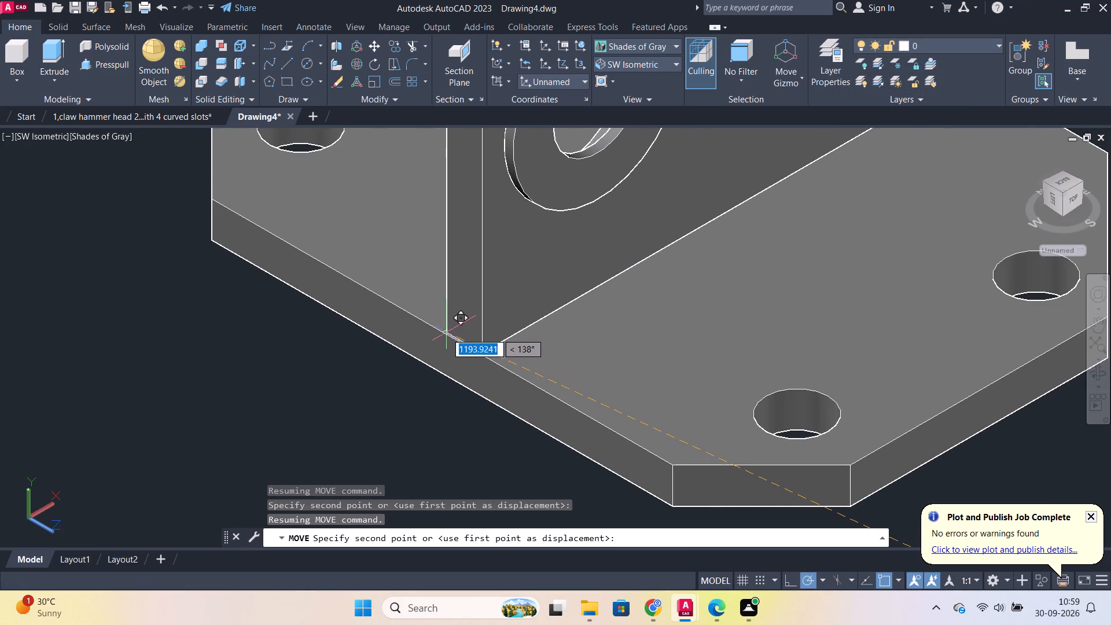
{"action": "left_click", "coordinate": [444, 332]}
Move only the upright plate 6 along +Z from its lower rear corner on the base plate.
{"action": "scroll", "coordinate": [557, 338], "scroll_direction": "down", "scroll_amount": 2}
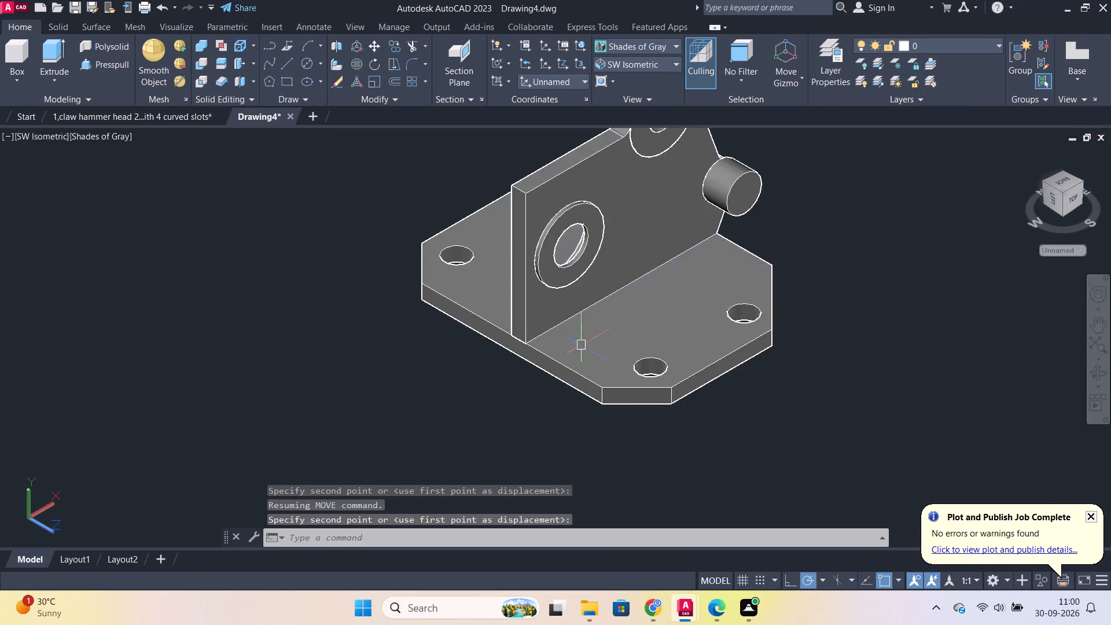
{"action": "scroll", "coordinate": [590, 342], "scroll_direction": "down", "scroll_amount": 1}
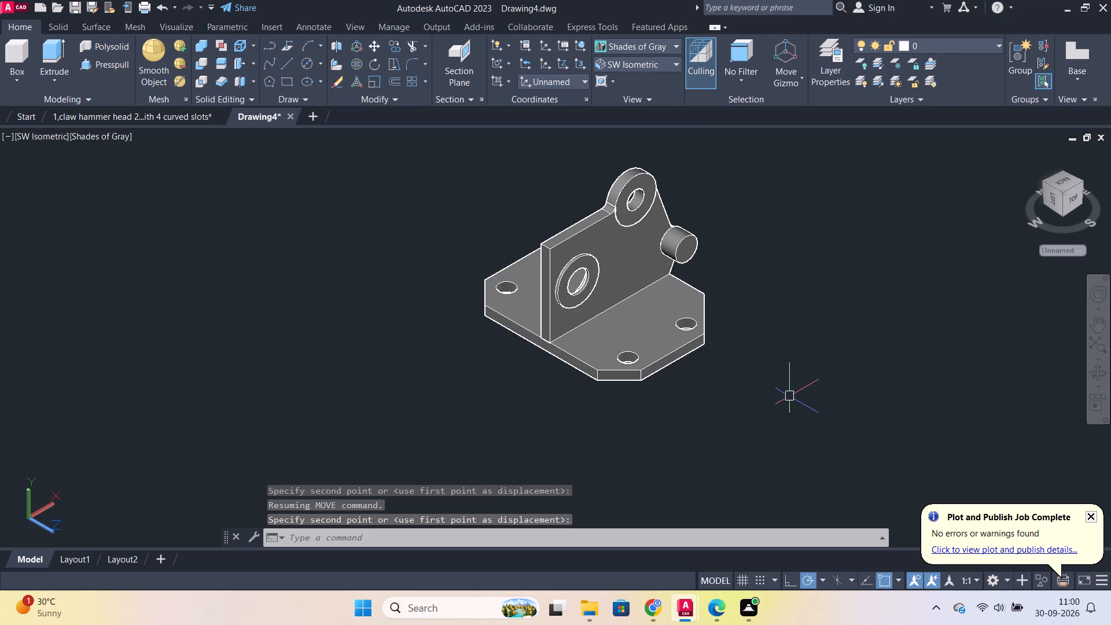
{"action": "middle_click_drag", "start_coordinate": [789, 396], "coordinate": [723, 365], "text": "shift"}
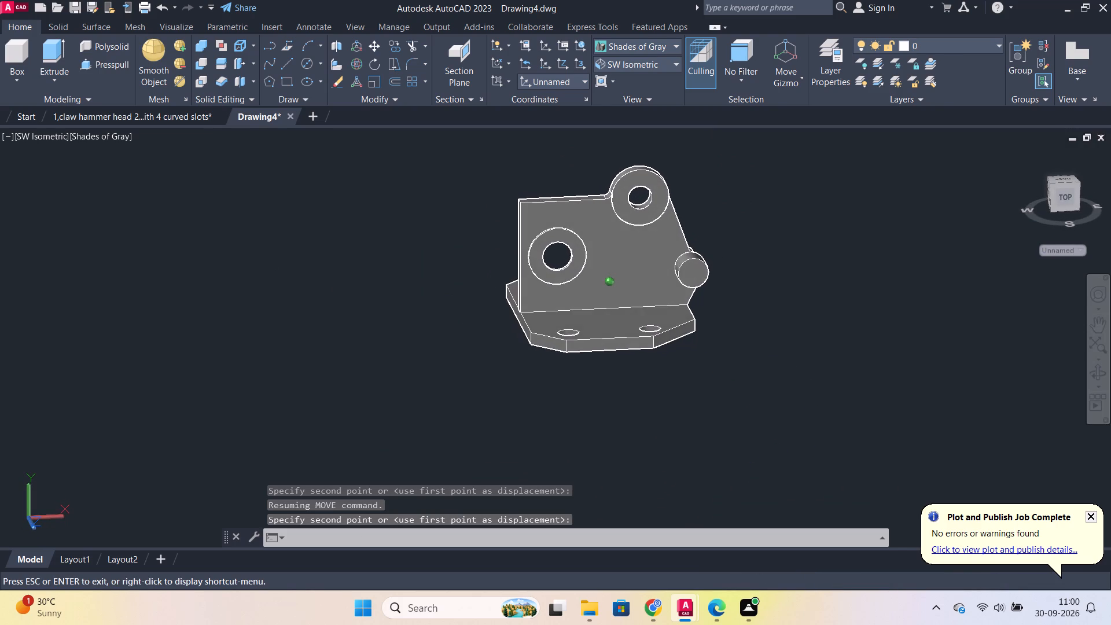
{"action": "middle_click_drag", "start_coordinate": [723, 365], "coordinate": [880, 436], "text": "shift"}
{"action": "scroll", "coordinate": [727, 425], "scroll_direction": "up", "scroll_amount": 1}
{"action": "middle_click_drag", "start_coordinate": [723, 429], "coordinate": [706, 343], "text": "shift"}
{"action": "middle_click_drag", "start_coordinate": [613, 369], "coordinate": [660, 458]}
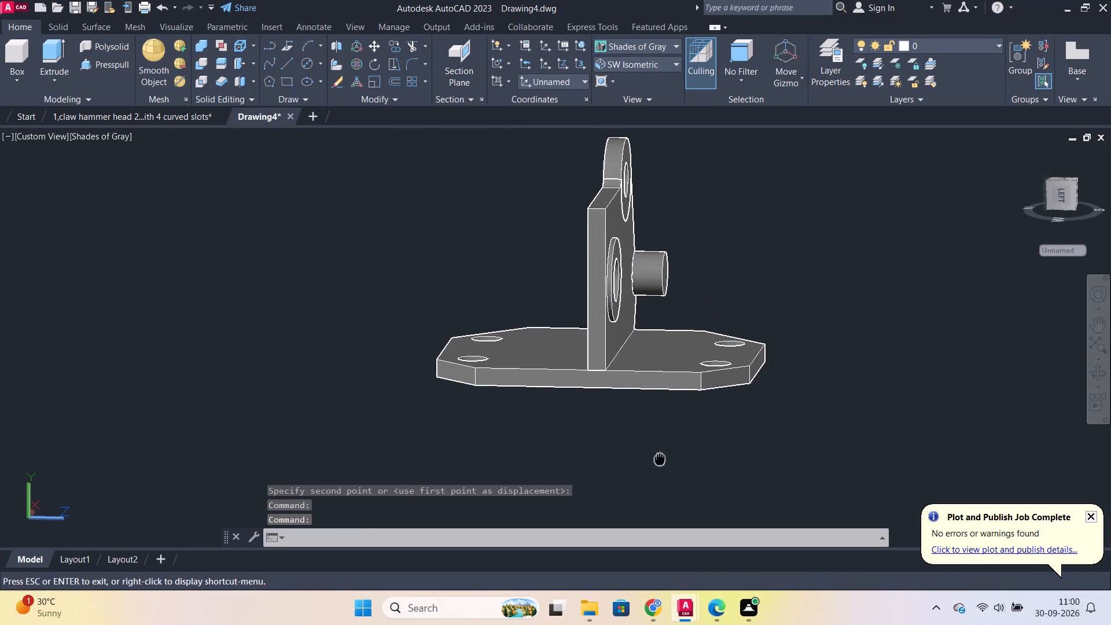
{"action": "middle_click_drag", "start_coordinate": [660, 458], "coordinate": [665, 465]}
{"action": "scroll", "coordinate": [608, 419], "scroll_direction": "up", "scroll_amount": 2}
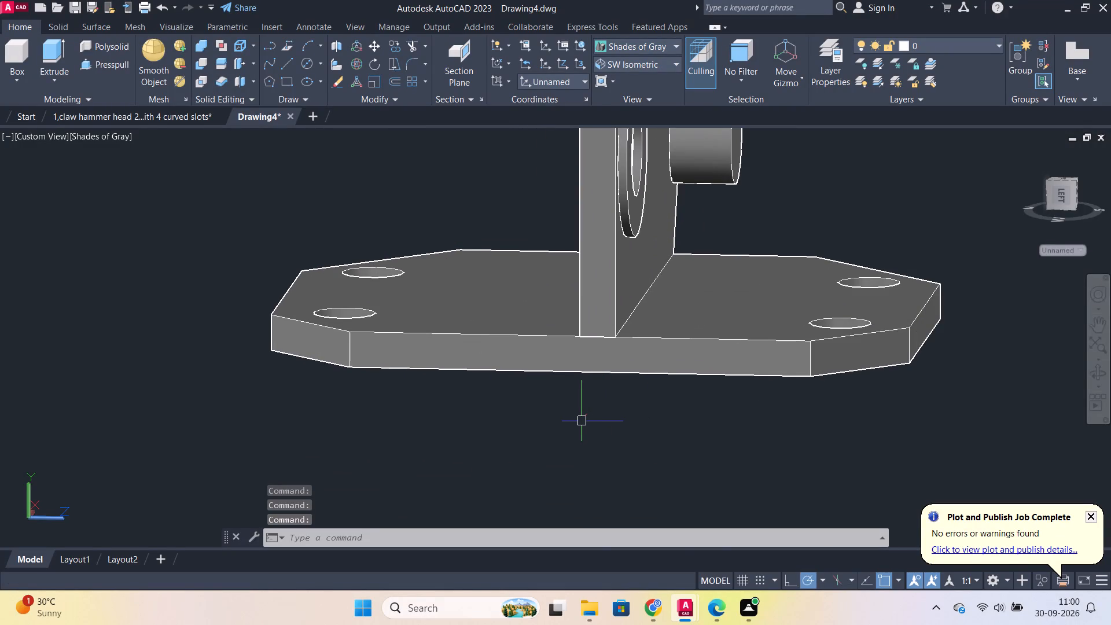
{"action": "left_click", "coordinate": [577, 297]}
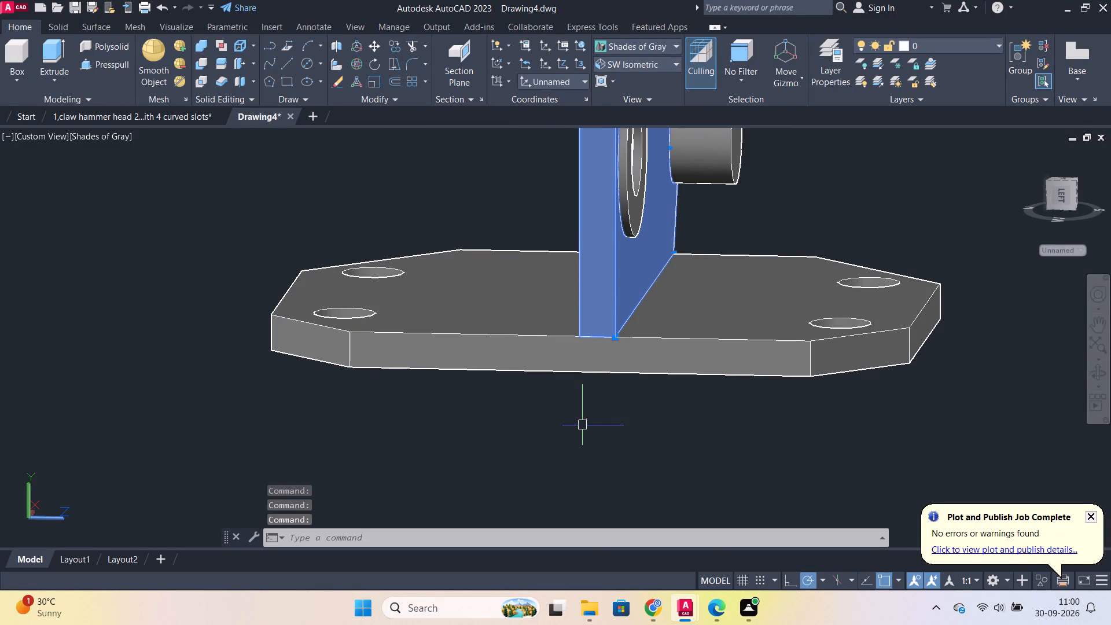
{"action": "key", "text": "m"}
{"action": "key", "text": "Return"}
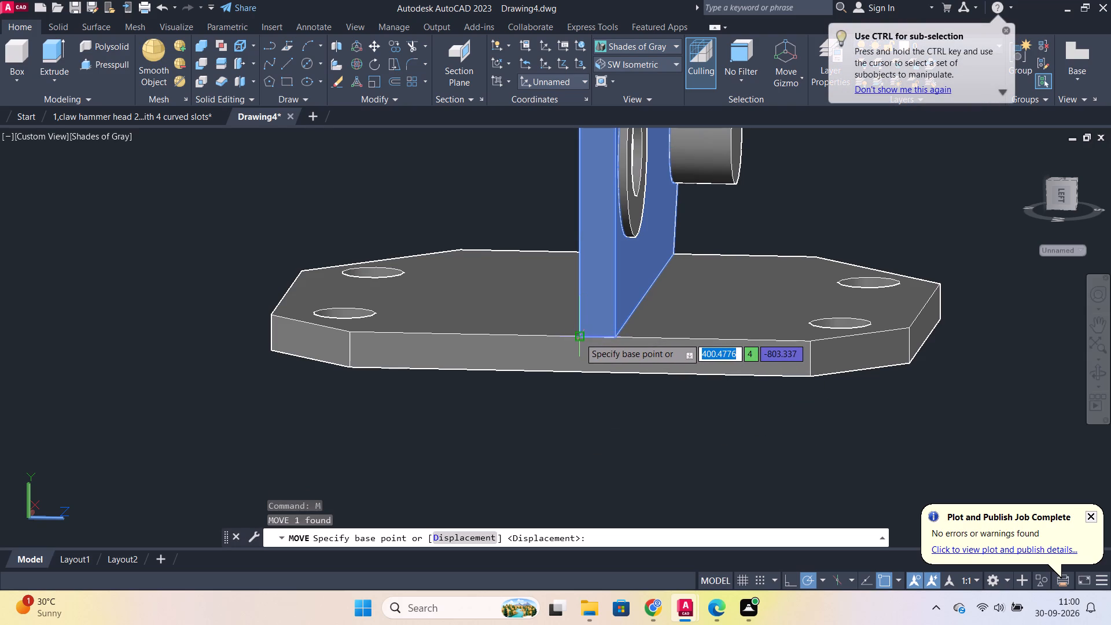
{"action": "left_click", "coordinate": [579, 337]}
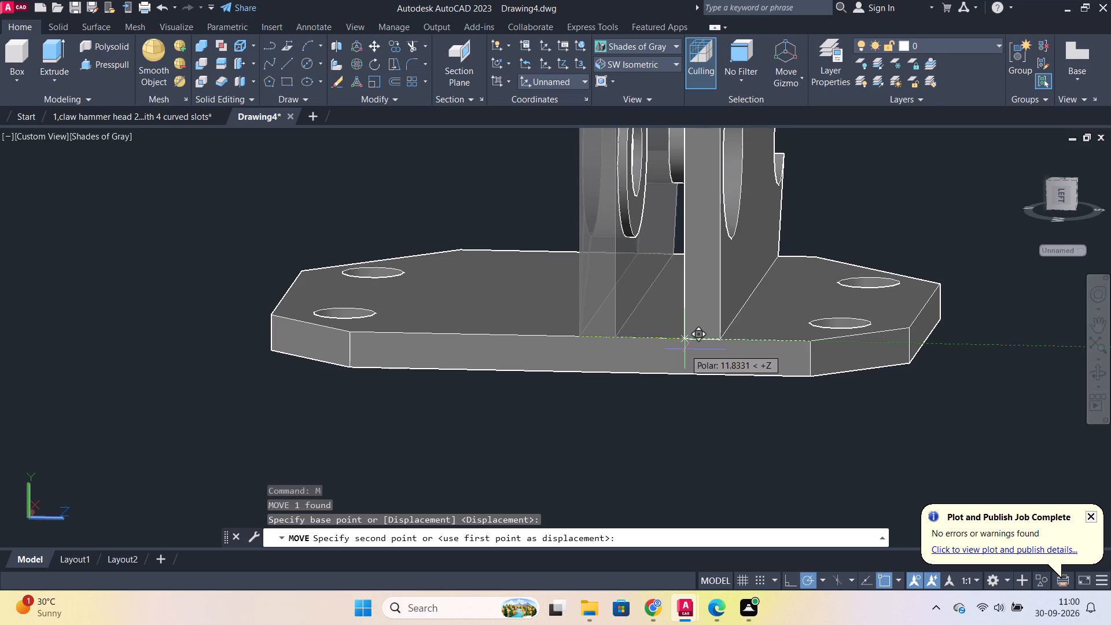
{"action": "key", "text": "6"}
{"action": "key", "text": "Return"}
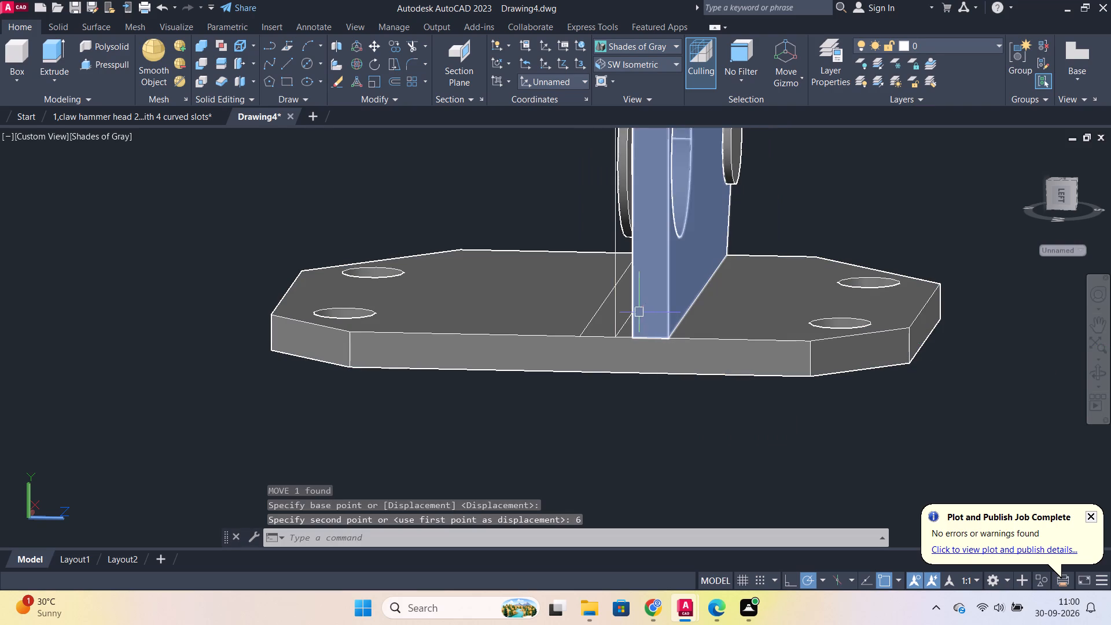
Examine the shifted upright plate against the ring, lug, pin and base plate from several sides.
{"action": "scroll", "coordinate": [525, 357], "scroll_direction": "down", "scroll_amount": 1}
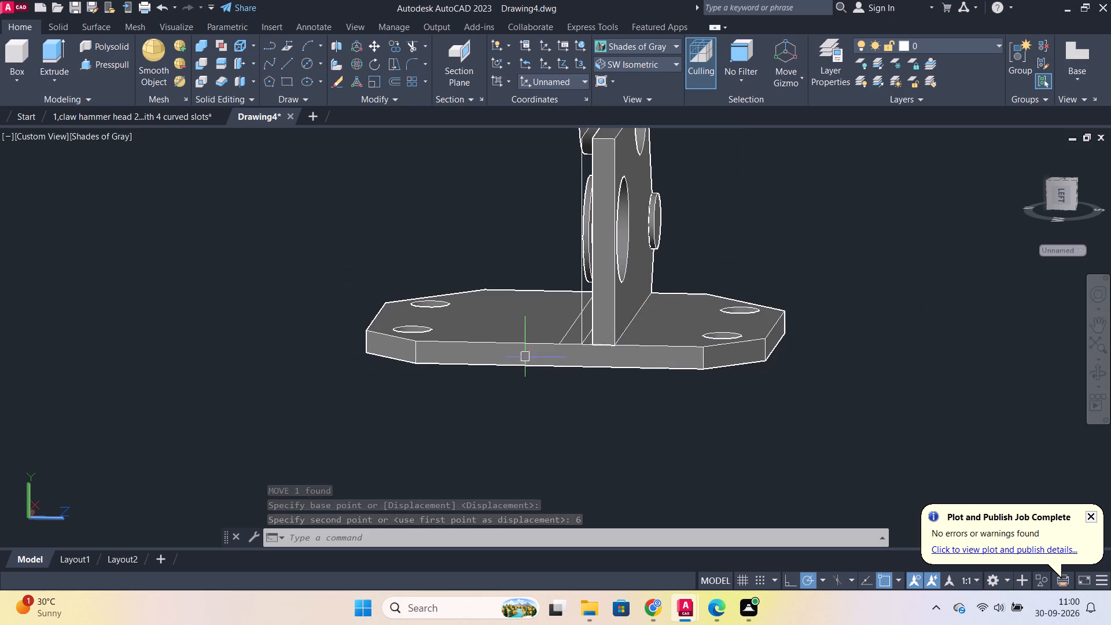
{"action": "middle_click_drag", "start_coordinate": [522, 393], "coordinate": [560, 449], "text": "shift"}
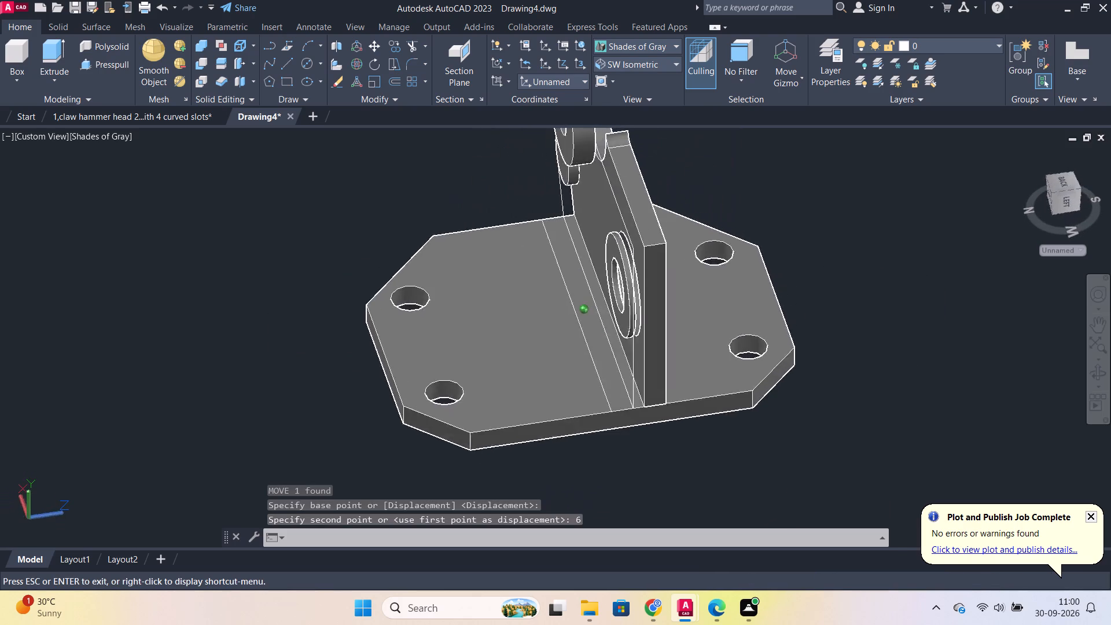
{"action": "middle_click_drag", "start_coordinate": [560, 449], "coordinate": [709, 386], "text": "shift"}
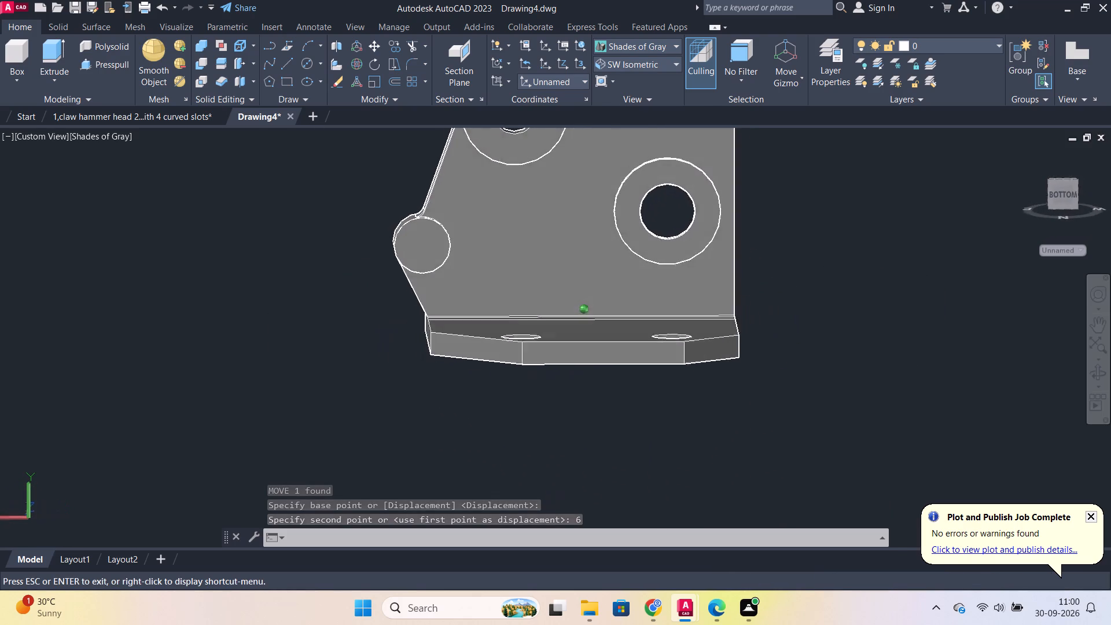
{"action": "middle_click_drag", "start_coordinate": [709, 386], "coordinate": [711, 385], "text": "shift"}
{"action": "scroll", "coordinate": [683, 418], "scroll_direction": "down", "scroll_amount": 1}
{"action": "middle_click_drag", "start_coordinate": [499, 407], "coordinate": [527, 411], "text": "shift"}
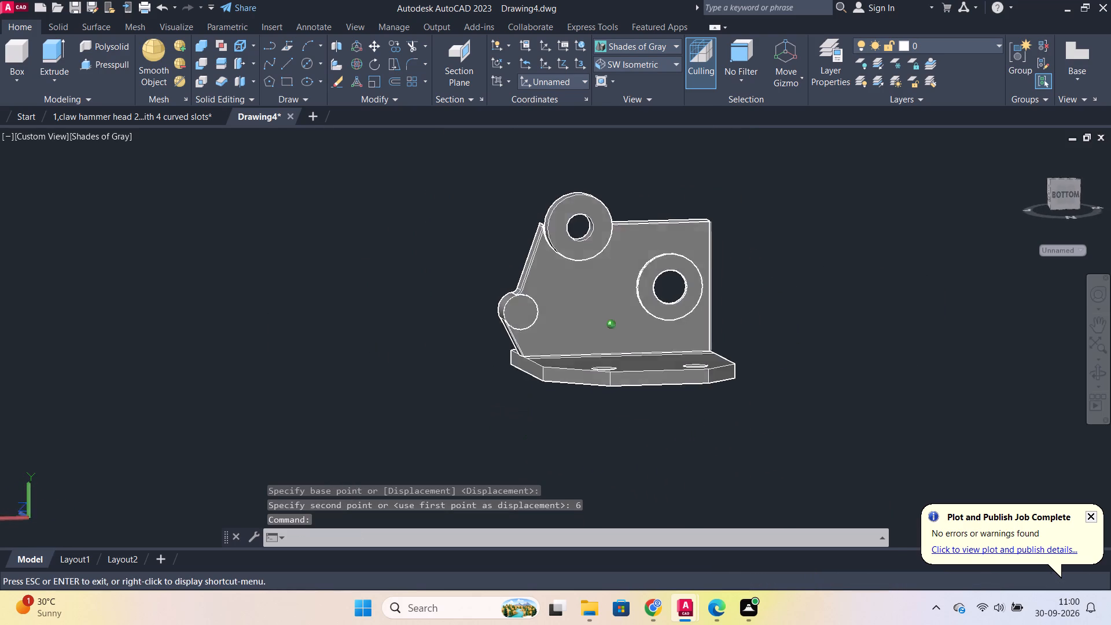
{"action": "middle_click_drag", "start_coordinate": [527, 411], "coordinate": [666, 405], "text": "shift"}
{"action": "scroll", "coordinate": [660, 405], "scroll_direction": "up", "scroll_amount": 1}
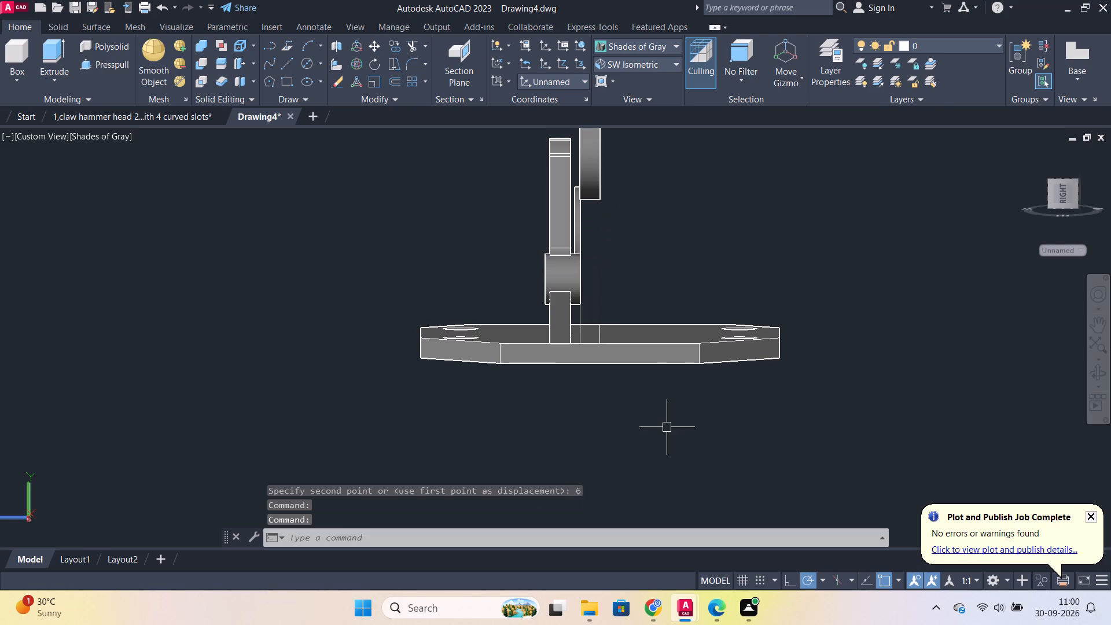
{"action": "middle_click_drag", "start_coordinate": [667, 448], "coordinate": [665, 462]}
{"action": "middle_click_drag", "start_coordinate": [667, 303], "coordinate": [661, 326]}
{"action": "scroll", "coordinate": [650, 313], "scroll_direction": "up", "scroll_amount": 1}
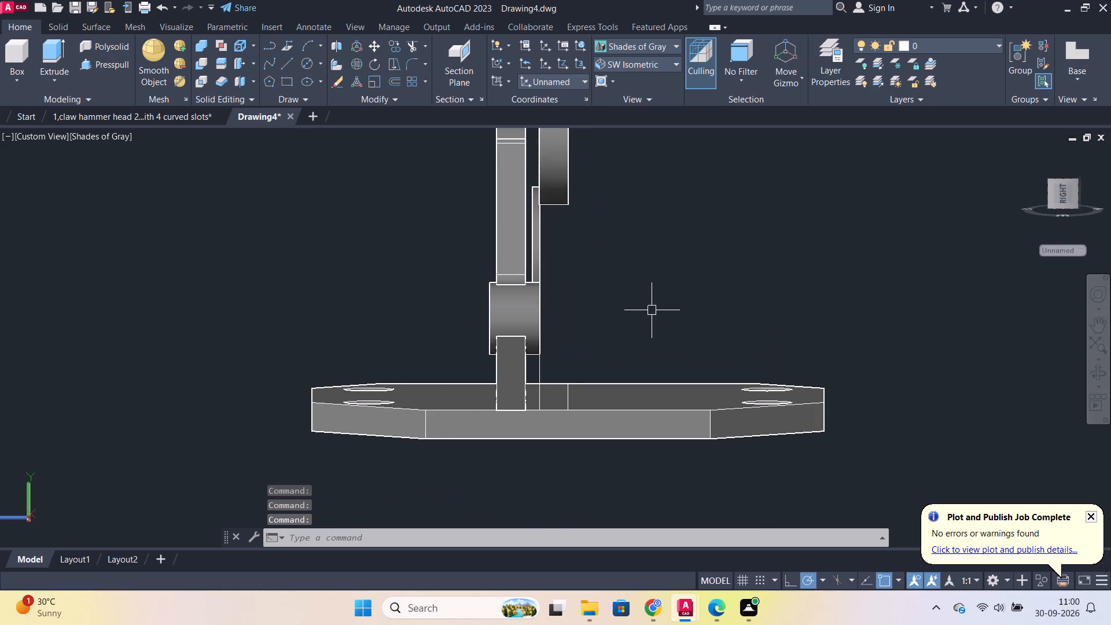
{"action": "middle_click_drag", "start_coordinate": [608, 318], "coordinate": [597, 398], "text": "shift"}
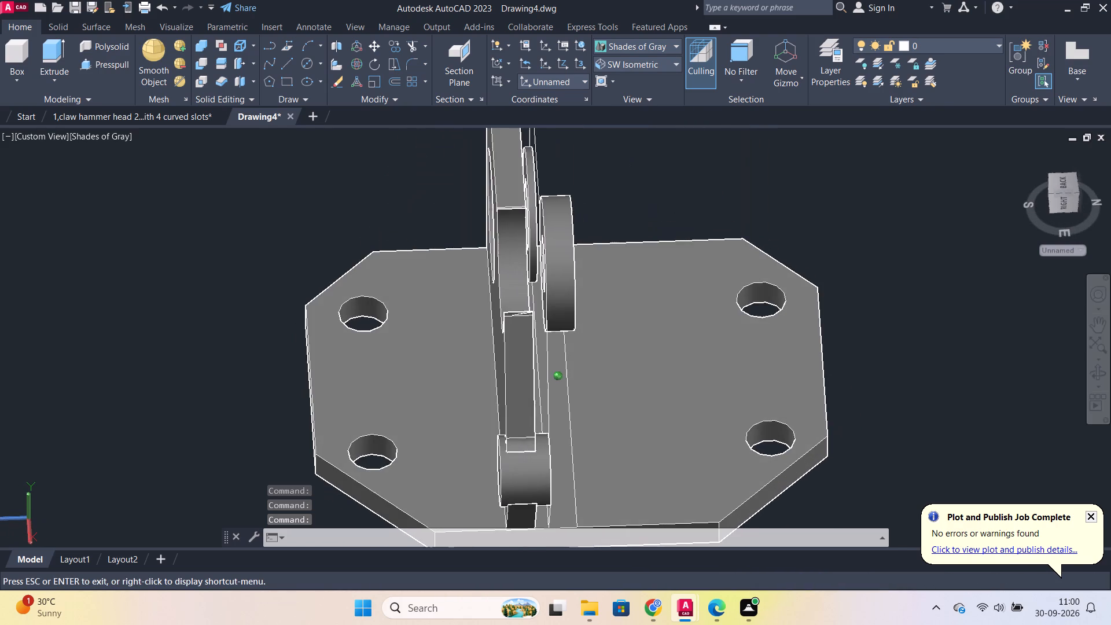
{"action": "middle_click_drag", "start_coordinate": [597, 398], "coordinate": [476, 328], "text": "shift"}
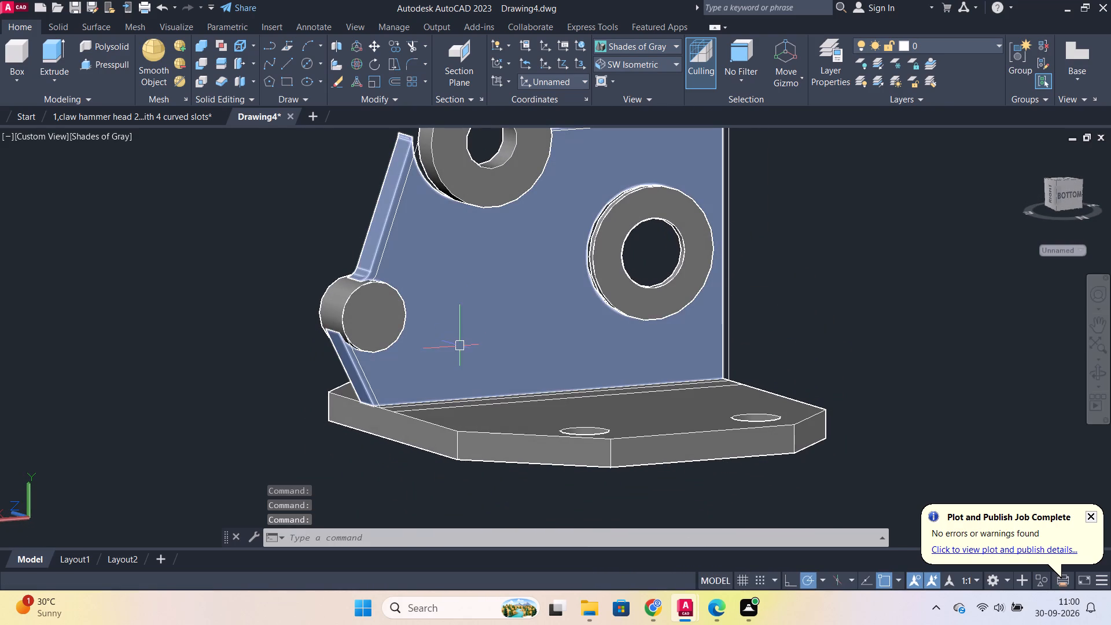
{"action": "middle_click_drag", "start_coordinate": [833, 260], "coordinate": [670, 307], "text": "shift"}
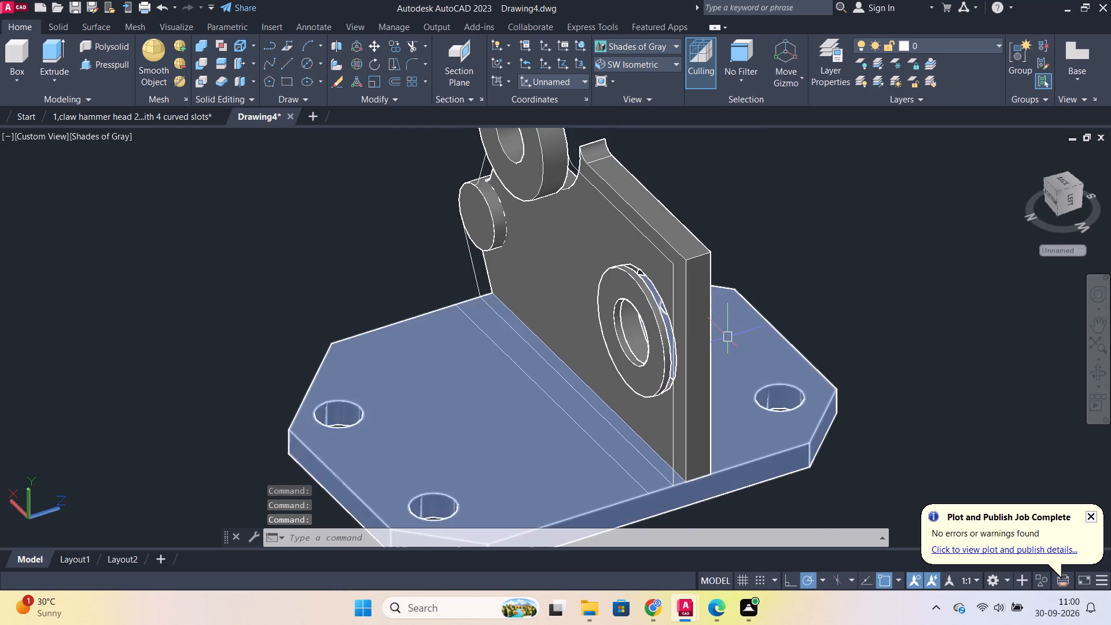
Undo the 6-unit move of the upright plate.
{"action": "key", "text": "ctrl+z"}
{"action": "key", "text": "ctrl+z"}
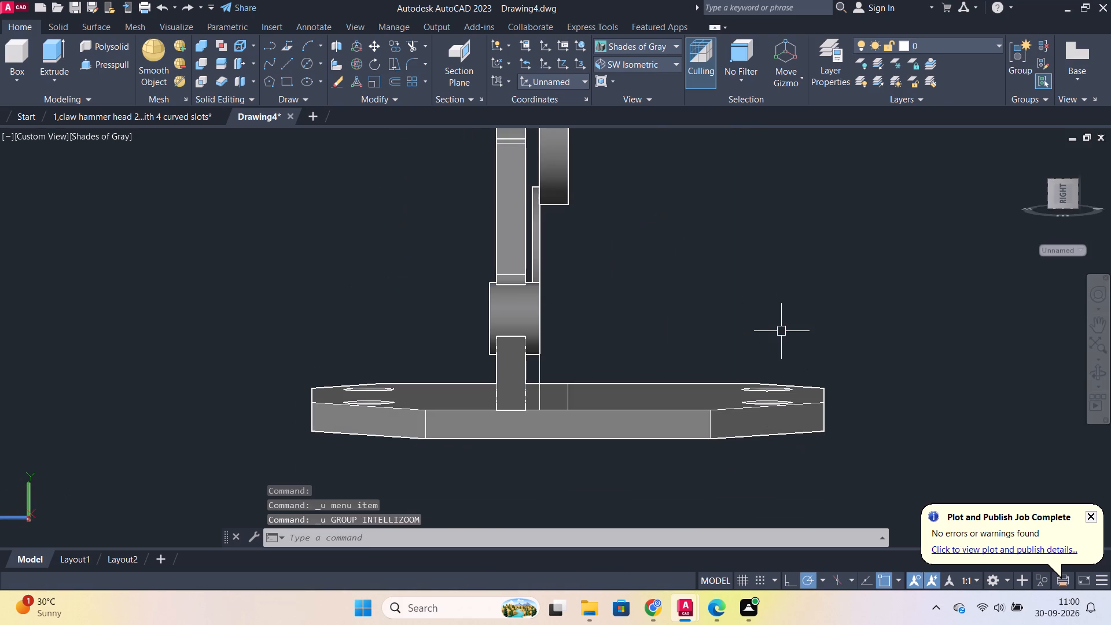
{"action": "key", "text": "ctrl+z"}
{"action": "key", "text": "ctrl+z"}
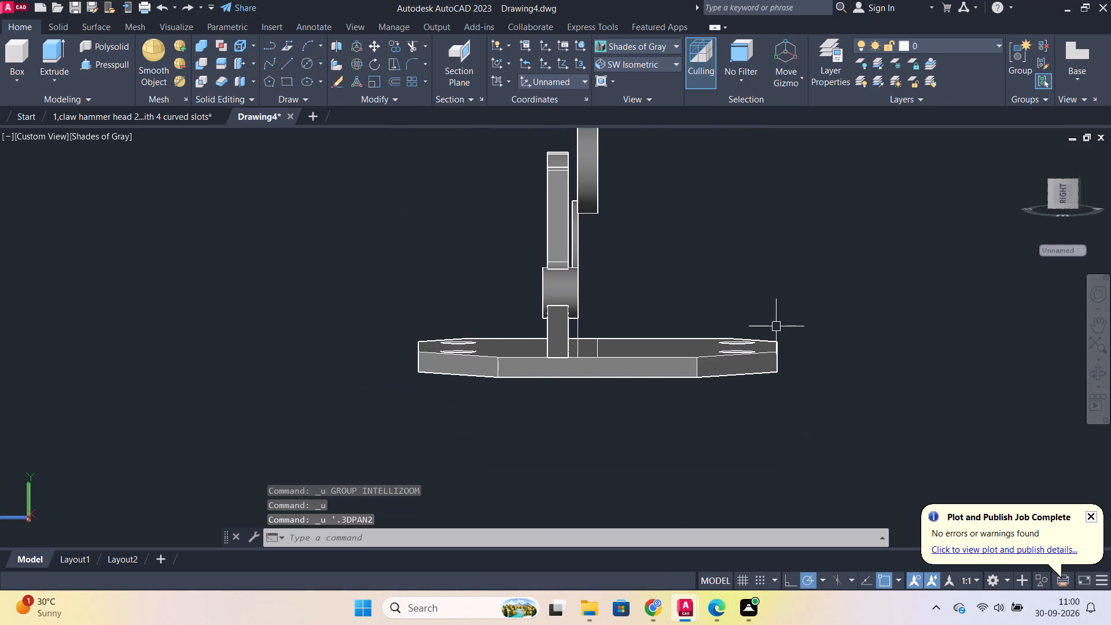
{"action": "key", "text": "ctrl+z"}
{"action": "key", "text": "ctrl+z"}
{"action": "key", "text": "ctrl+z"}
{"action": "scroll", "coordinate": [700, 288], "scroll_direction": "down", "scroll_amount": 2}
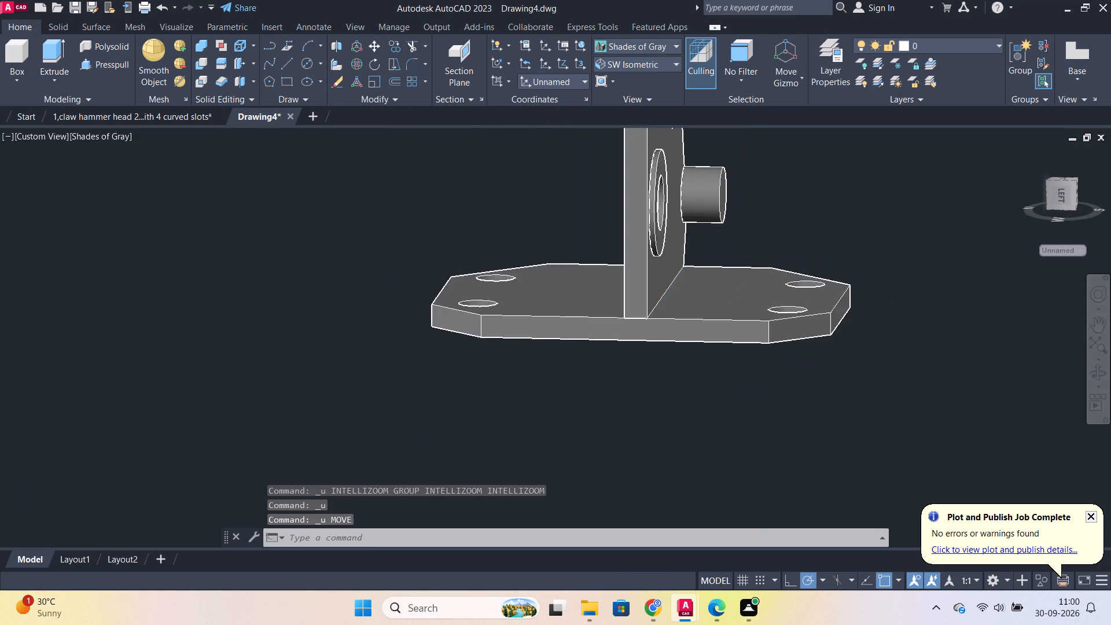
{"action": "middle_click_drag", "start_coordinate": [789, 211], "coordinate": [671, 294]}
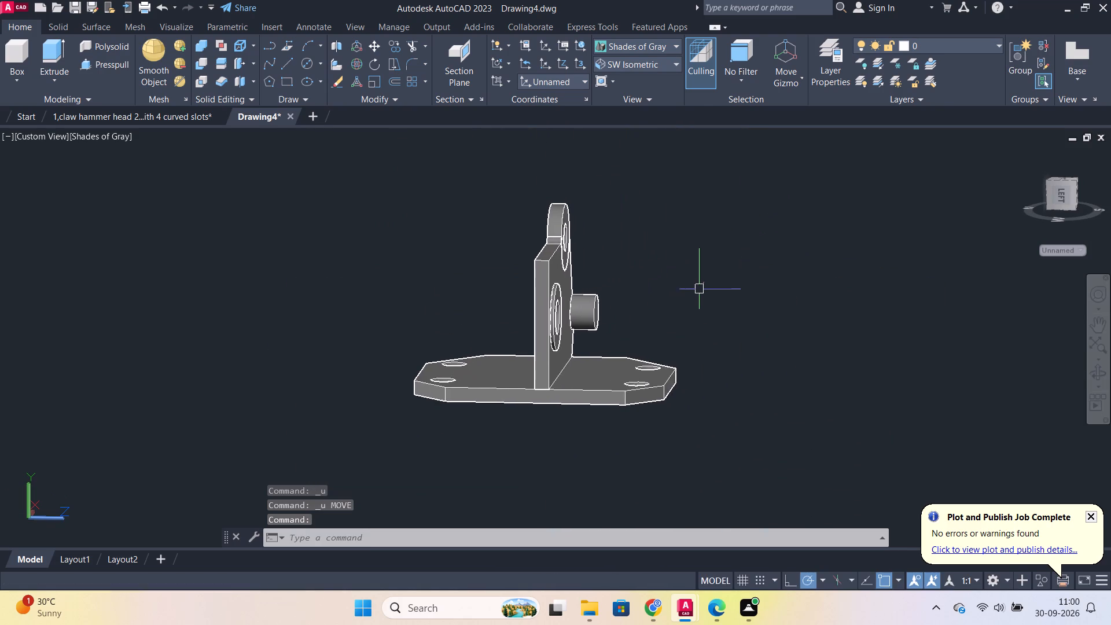
Union the upright plate with the top lug and the cylindrical pin into one solid.
{"action": "scroll", "coordinate": [704, 291], "scroll_direction": "up", "scroll_amount": 1}
{"action": "middle_click_drag", "start_coordinate": [731, 301], "coordinate": [648, 306], "text": "shift"}
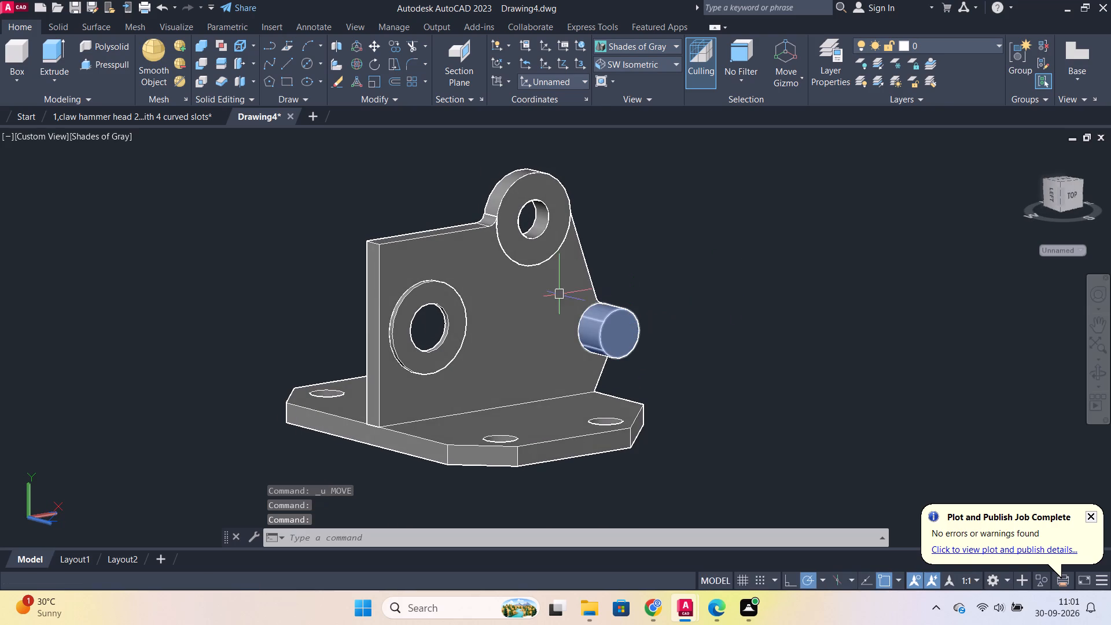
{"action": "left_click", "coordinate": [559, 295]}
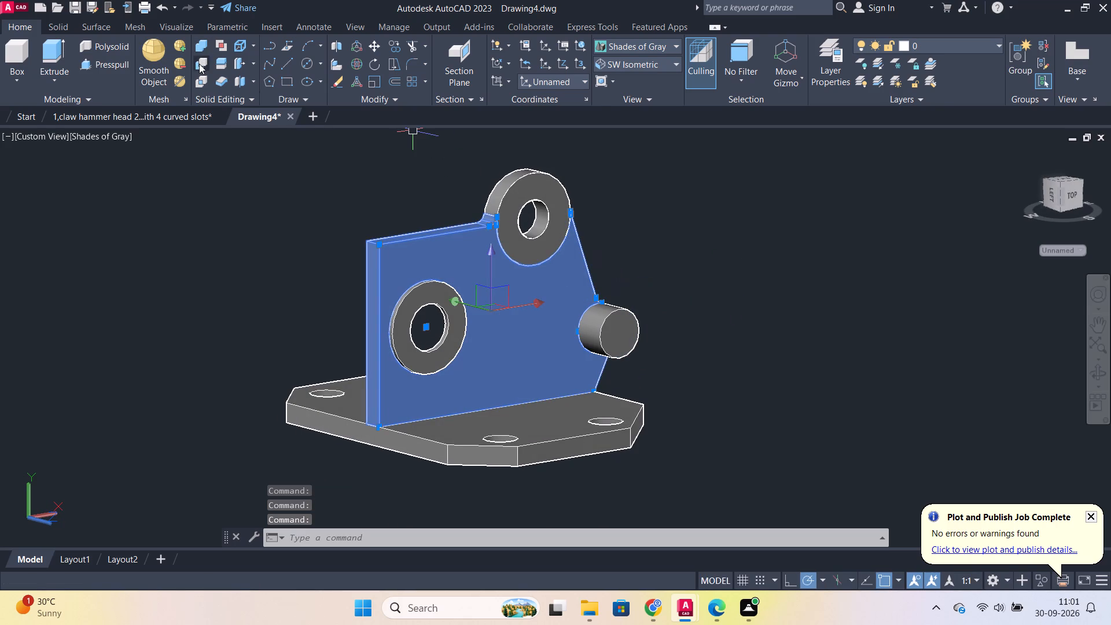
{"action": "left_click", "coordinate": [199, 45]}
{"action": "left_click", "coordinate": [541, 202]}
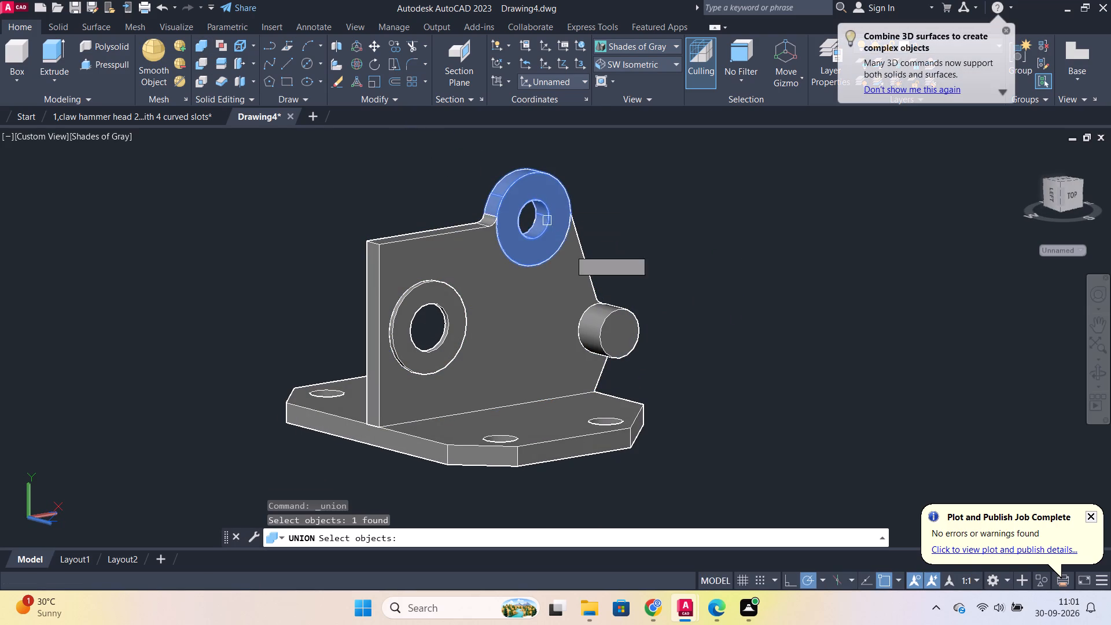
{"action": "left_click", "coordinate": [553, 306]}
{"action": "left_click", "coordinate": [628, 330]}
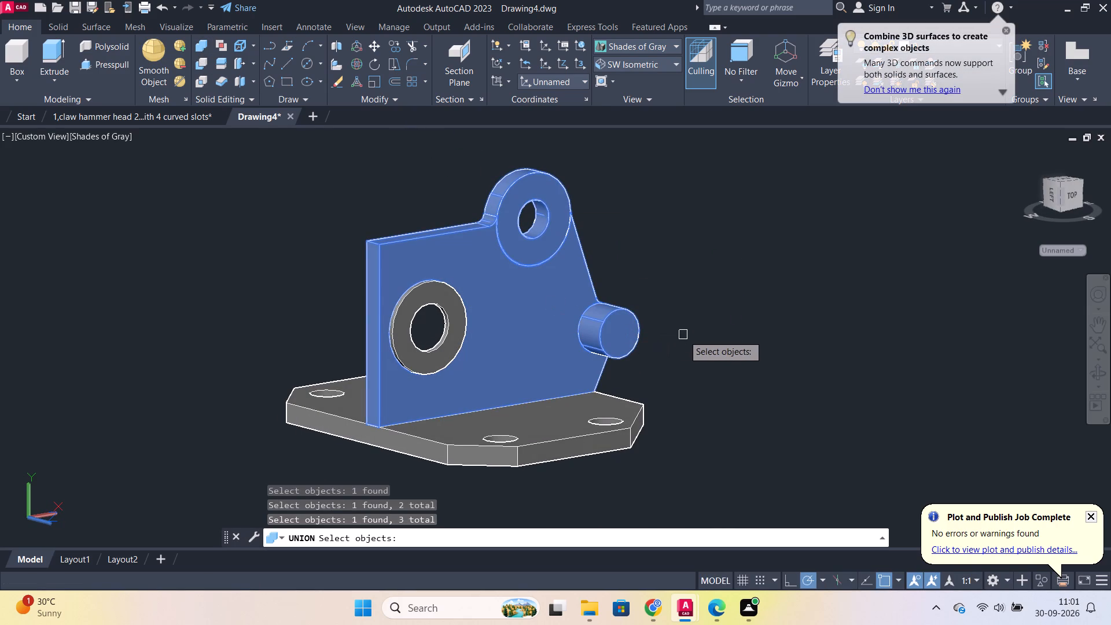
{"action": "key", "text": "Return"}
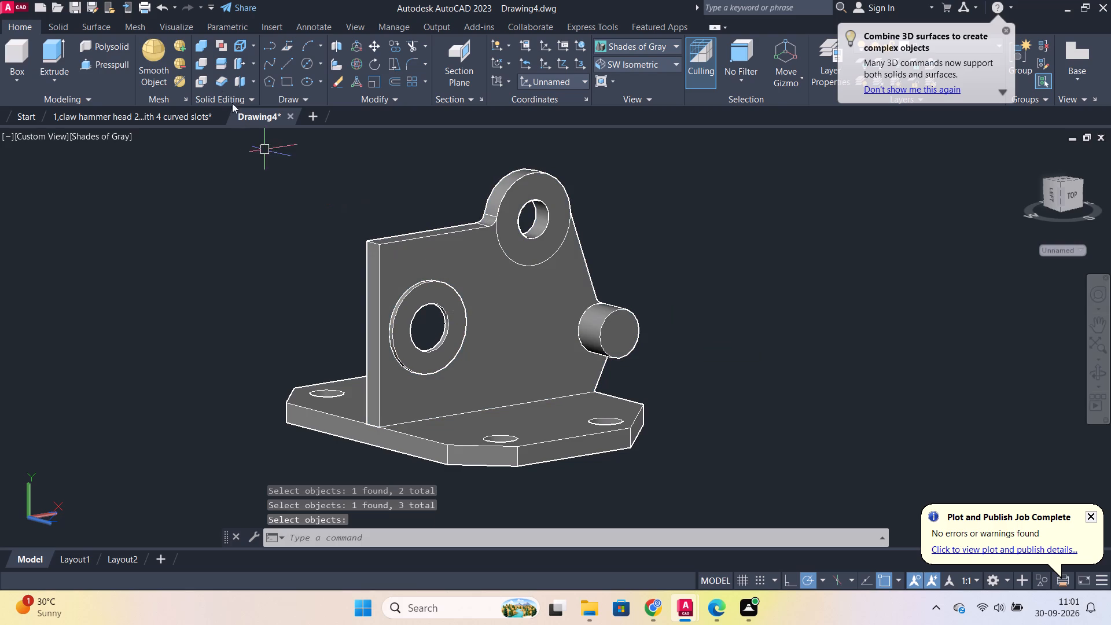
Union the flat ring around the large hole with the combined upright bracket.
{"action": "left_click", "coordinate": [198, 45]}
{"action": "left_click", "coordinate": [452, 312]}
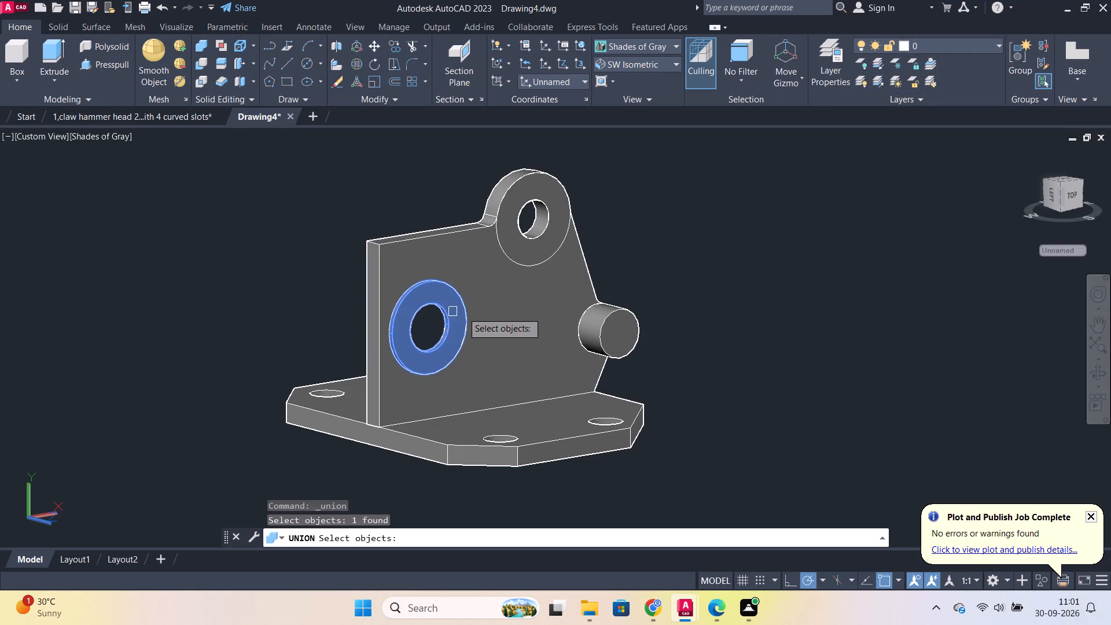
{"action": "left_click", "coordinate": [552, 312]}
{"action": "key", "text": "Return"}
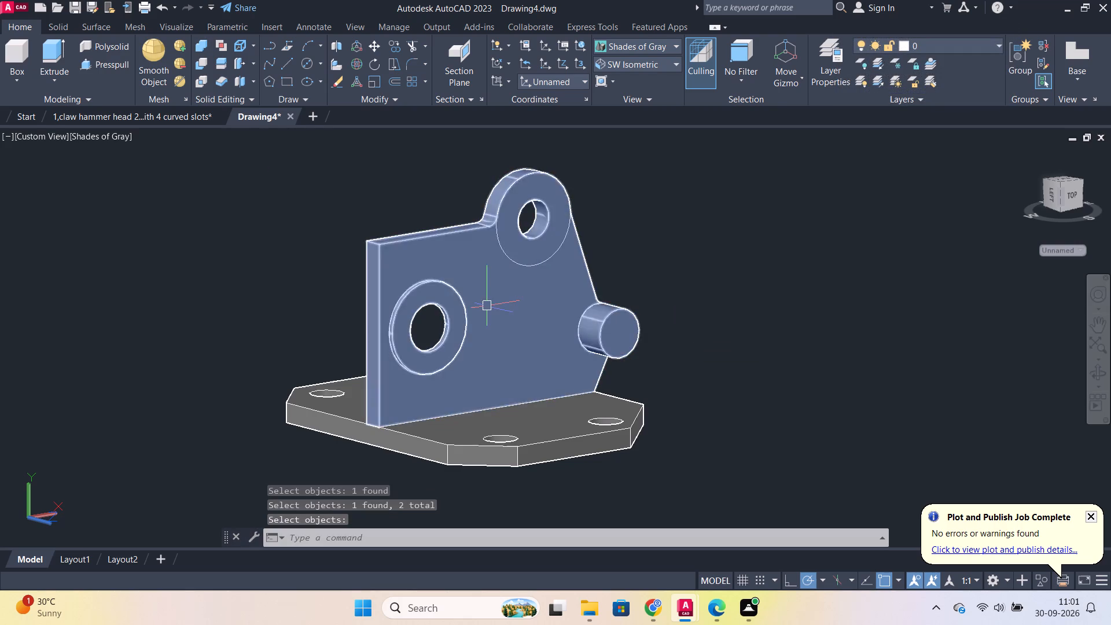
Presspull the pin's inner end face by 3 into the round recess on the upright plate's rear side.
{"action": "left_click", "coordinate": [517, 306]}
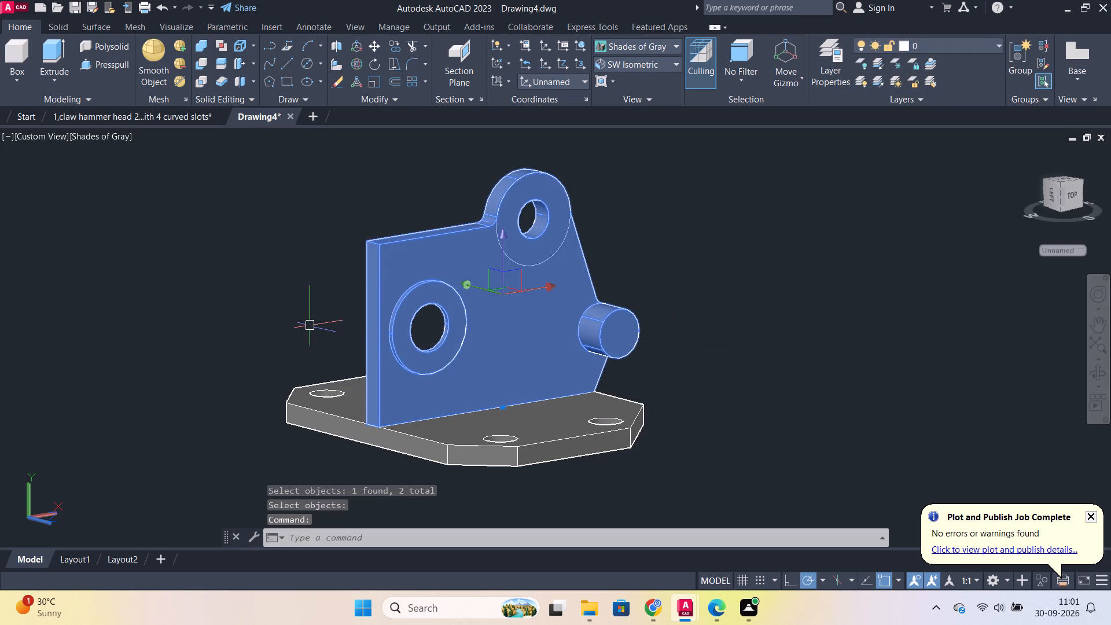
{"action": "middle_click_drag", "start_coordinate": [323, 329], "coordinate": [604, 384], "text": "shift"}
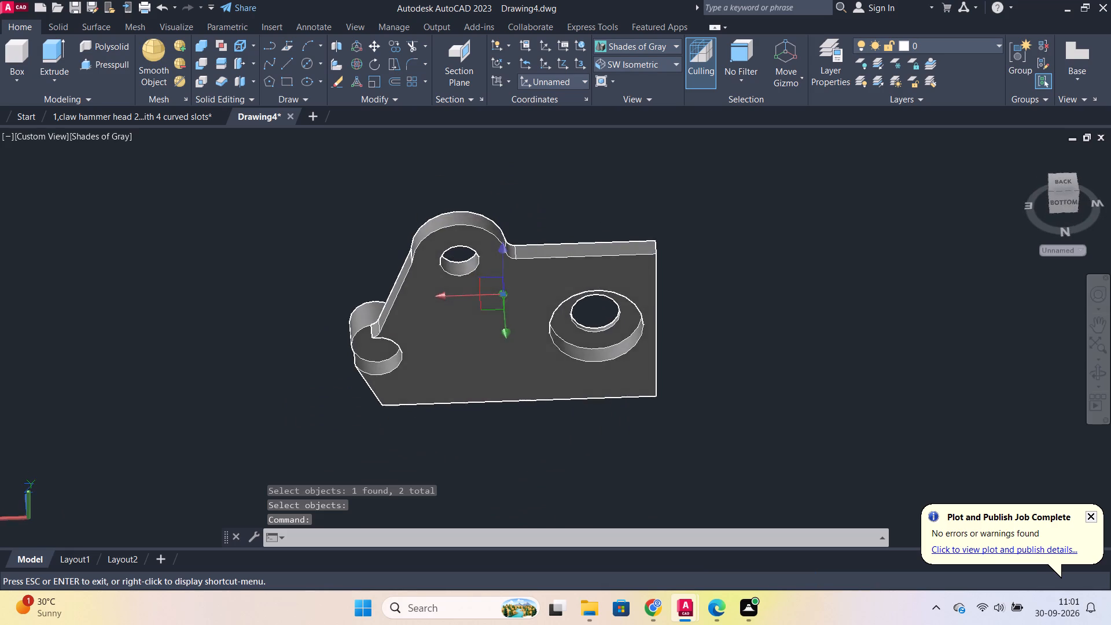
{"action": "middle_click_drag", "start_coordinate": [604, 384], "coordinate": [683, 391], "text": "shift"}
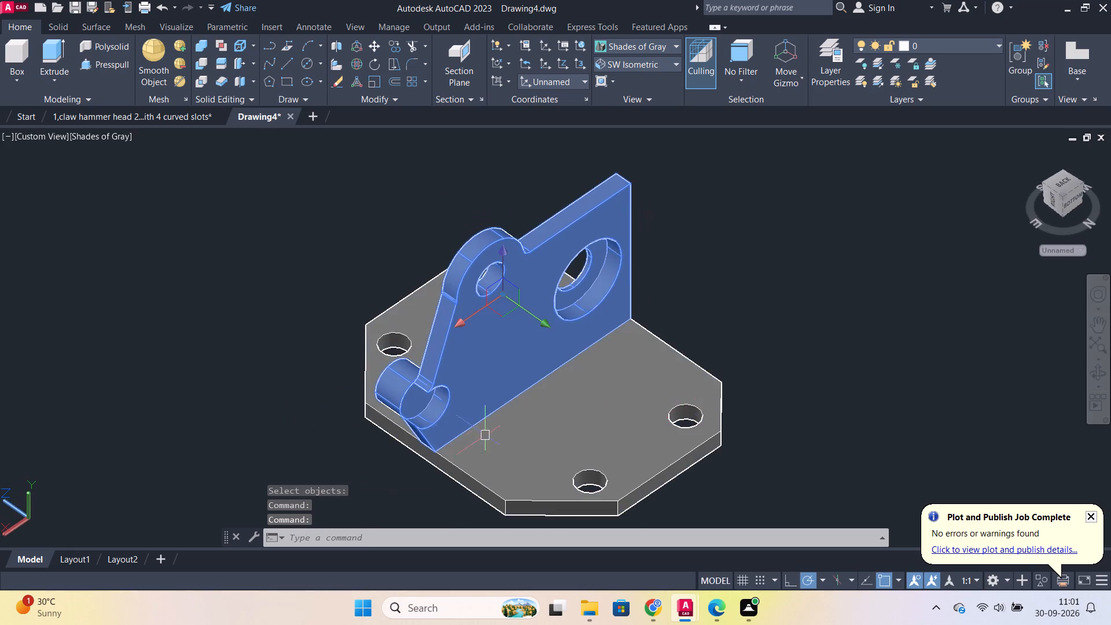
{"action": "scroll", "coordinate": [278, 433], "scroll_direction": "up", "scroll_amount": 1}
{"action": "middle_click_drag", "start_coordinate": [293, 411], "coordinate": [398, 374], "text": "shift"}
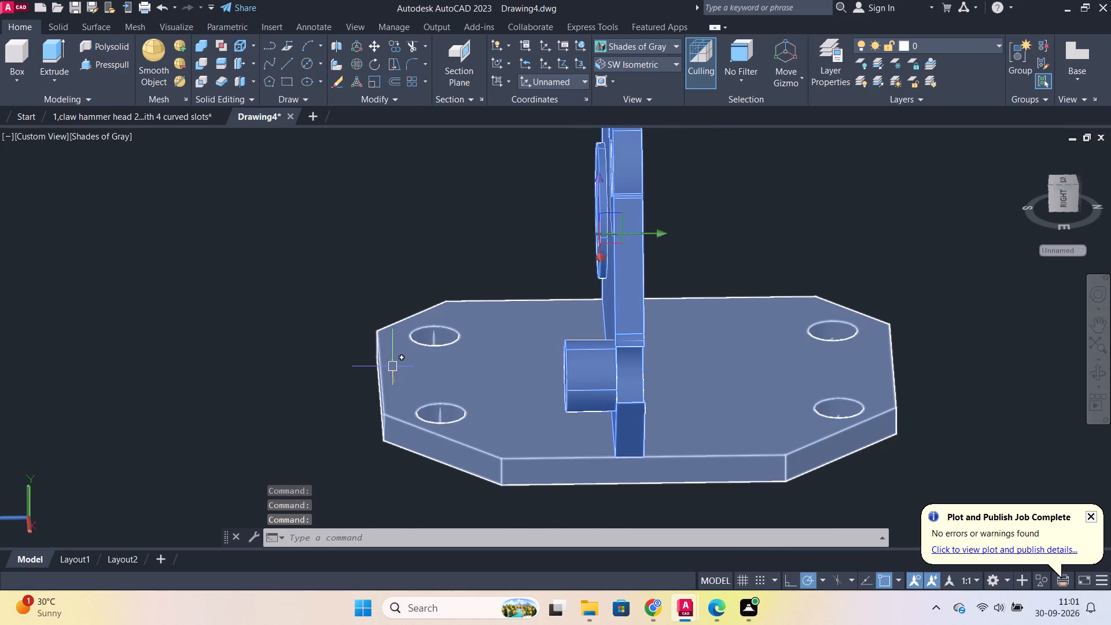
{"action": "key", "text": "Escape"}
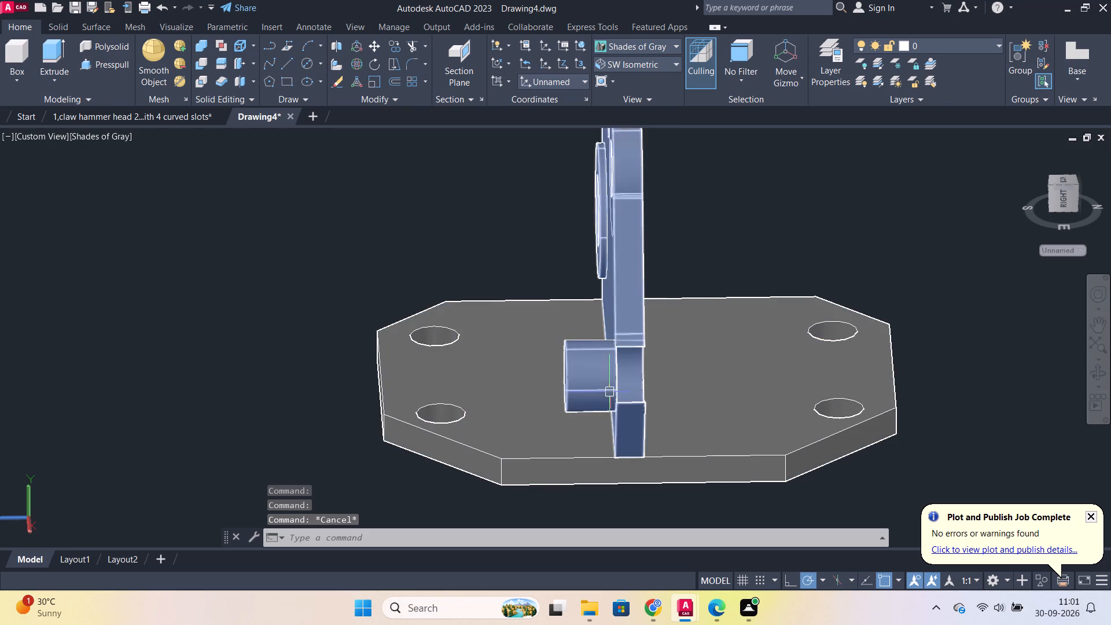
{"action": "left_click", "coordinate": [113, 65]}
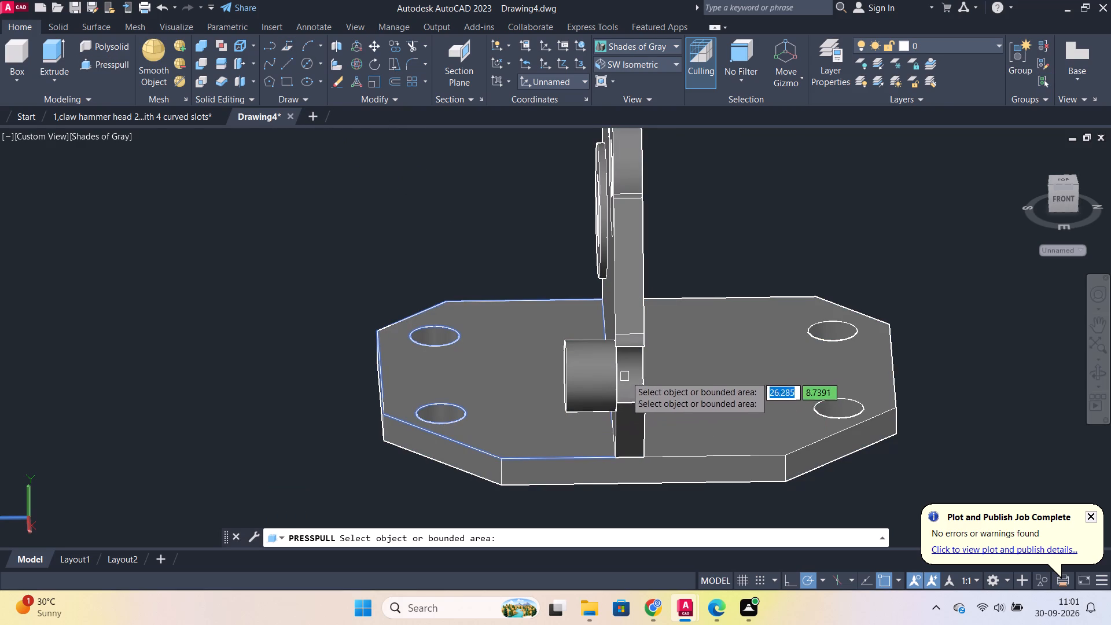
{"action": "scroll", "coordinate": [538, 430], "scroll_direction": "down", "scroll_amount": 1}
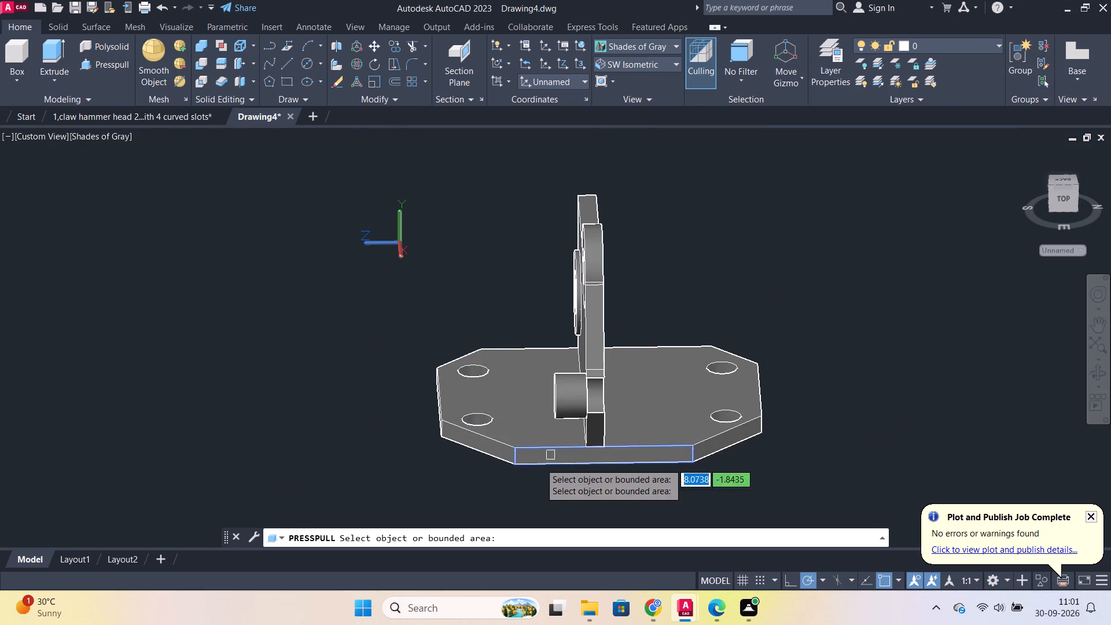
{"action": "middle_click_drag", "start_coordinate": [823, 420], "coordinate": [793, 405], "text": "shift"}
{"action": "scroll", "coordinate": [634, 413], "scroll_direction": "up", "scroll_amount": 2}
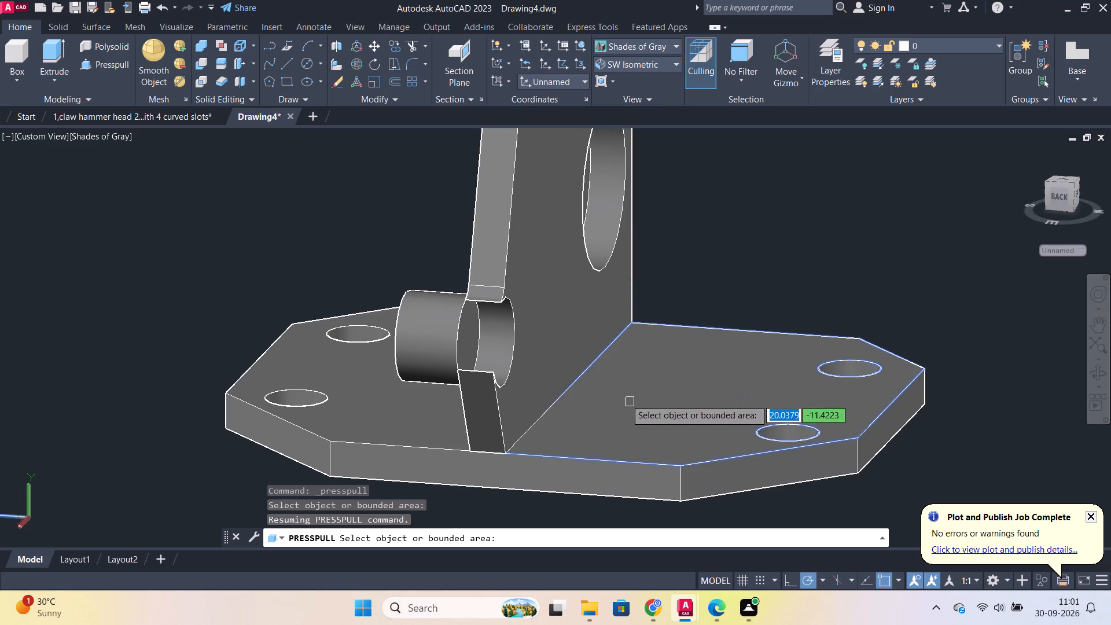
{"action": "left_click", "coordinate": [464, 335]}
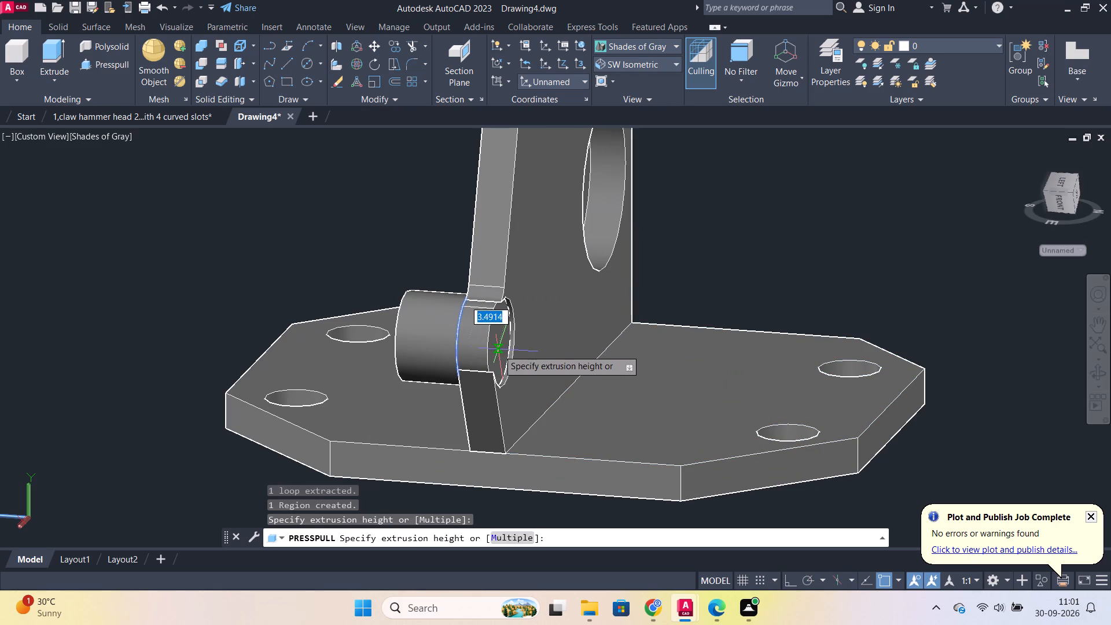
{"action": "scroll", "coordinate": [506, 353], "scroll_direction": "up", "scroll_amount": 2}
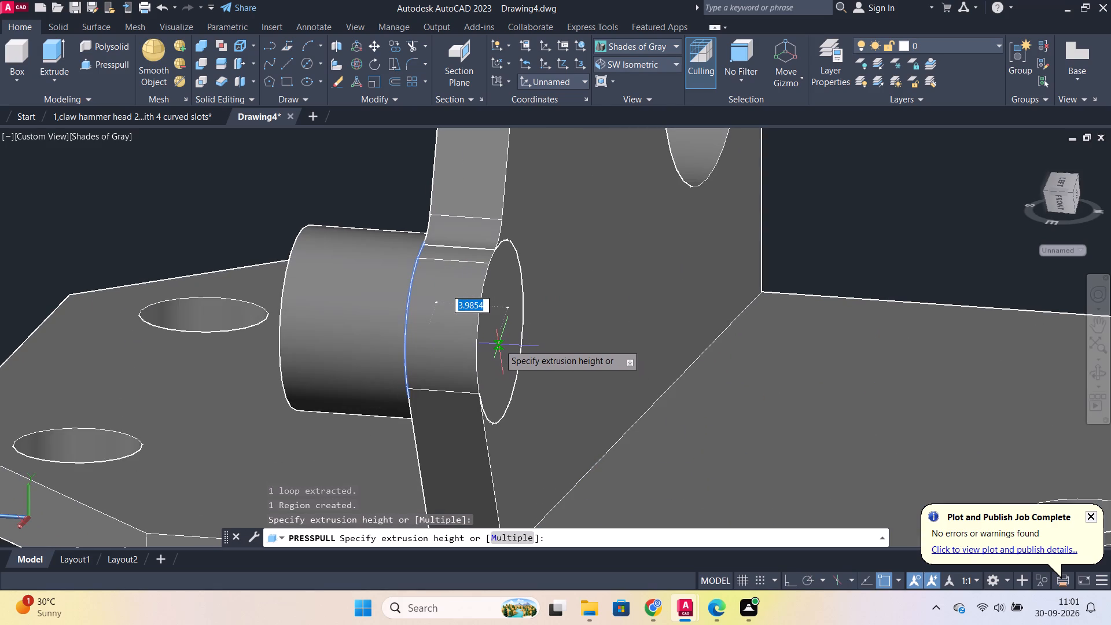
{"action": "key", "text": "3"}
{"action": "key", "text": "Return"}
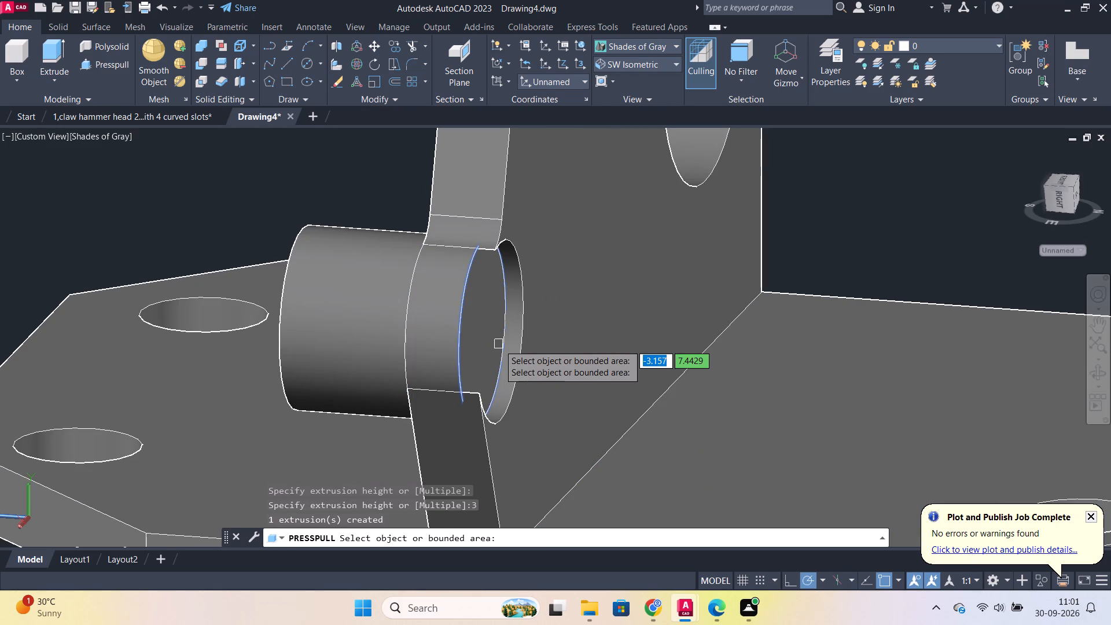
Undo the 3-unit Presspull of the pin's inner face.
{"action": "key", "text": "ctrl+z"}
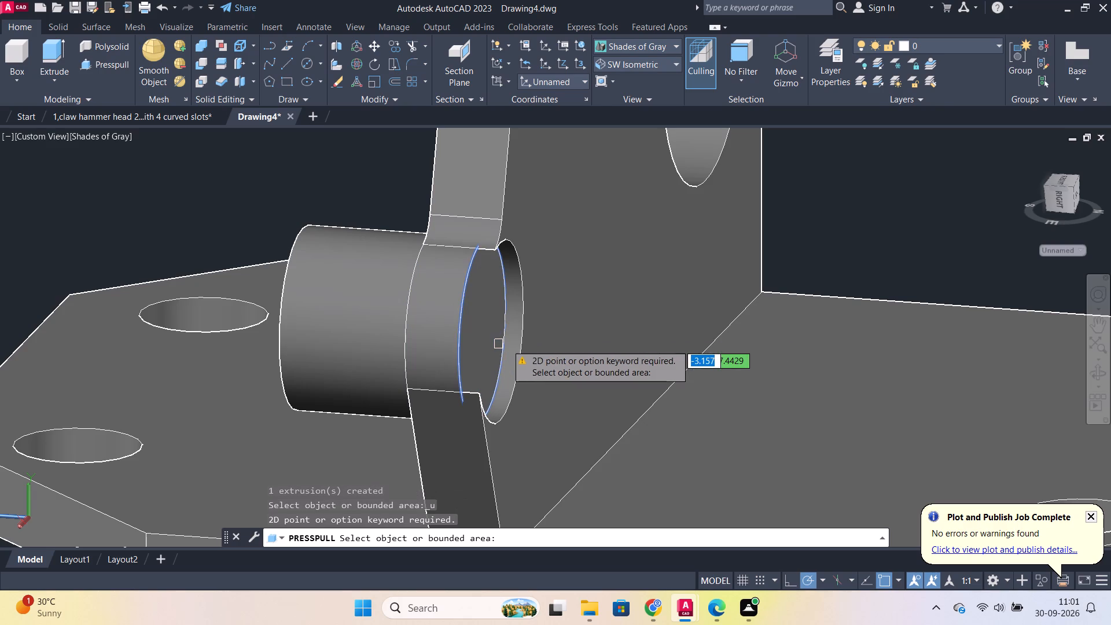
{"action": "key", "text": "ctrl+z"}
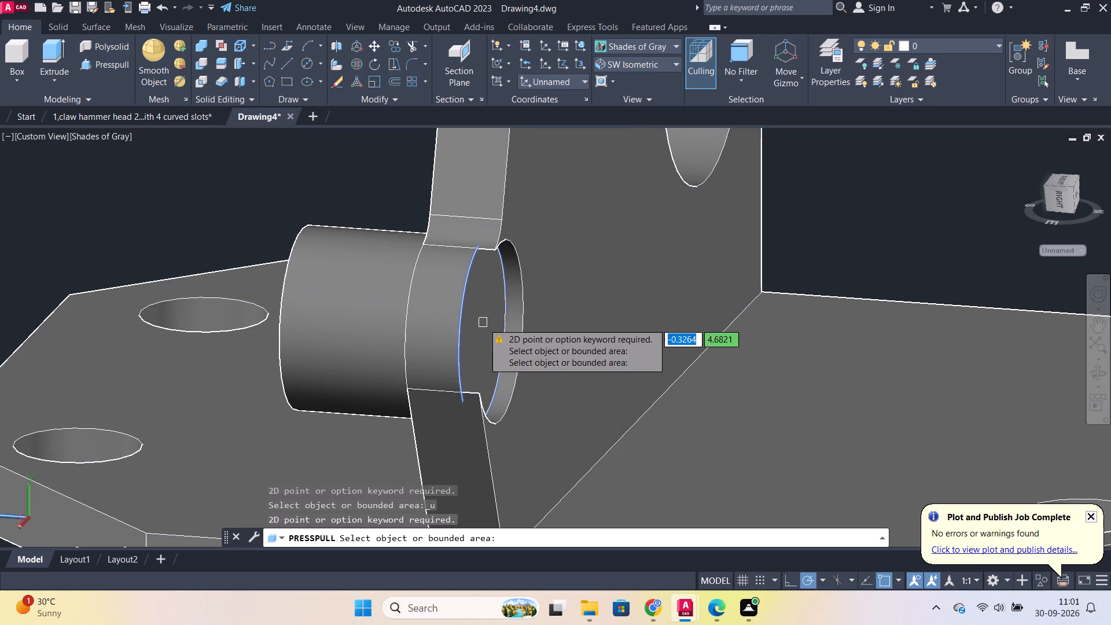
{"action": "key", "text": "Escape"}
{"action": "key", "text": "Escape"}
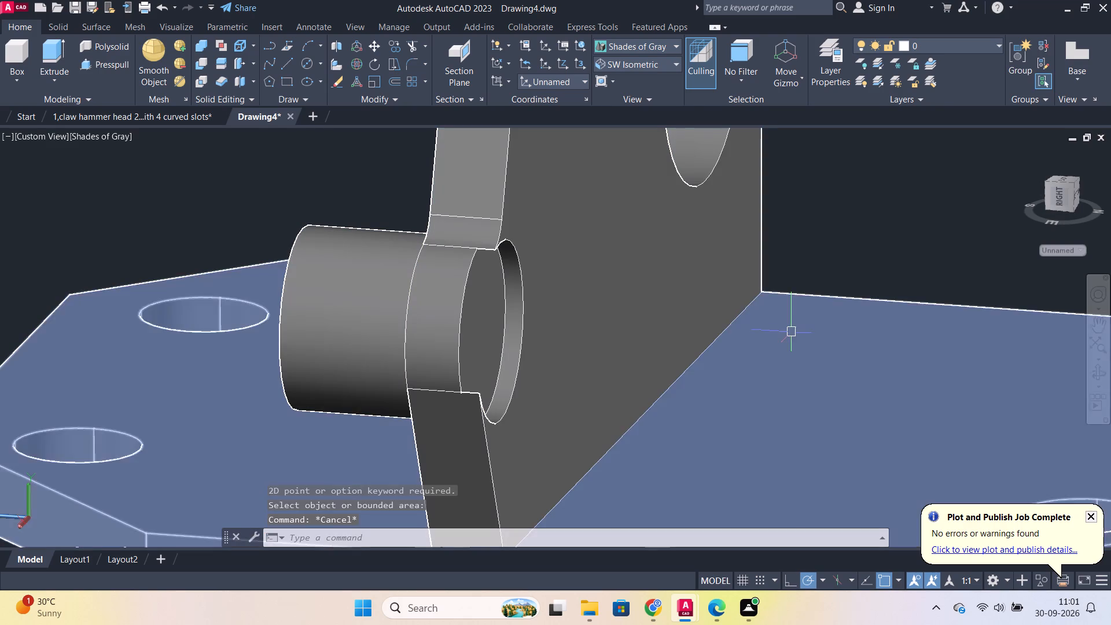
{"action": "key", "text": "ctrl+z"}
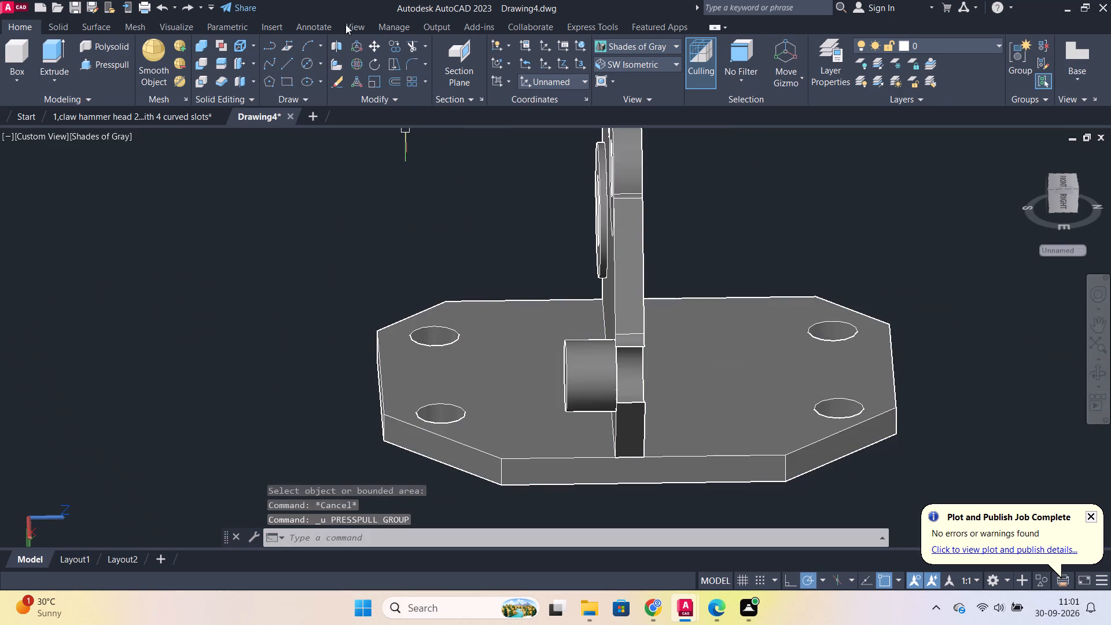
Presspull the pin's inner end face by 4 to fill the recess through the upright plate's thickness.
{"action": "left_click_drag", "start_coordinate": [91, 61], "coordinate": [106, 67]}
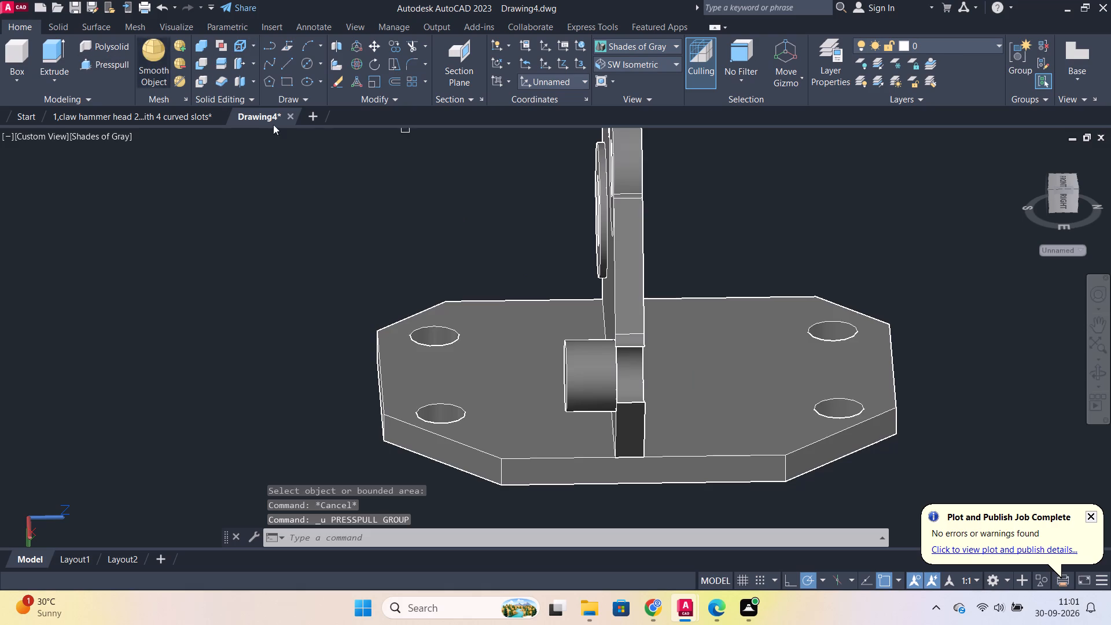
{"action": "scroll", "coordinate": [613, 413], "scroll_direction": "up", "scroll_amount": 1}
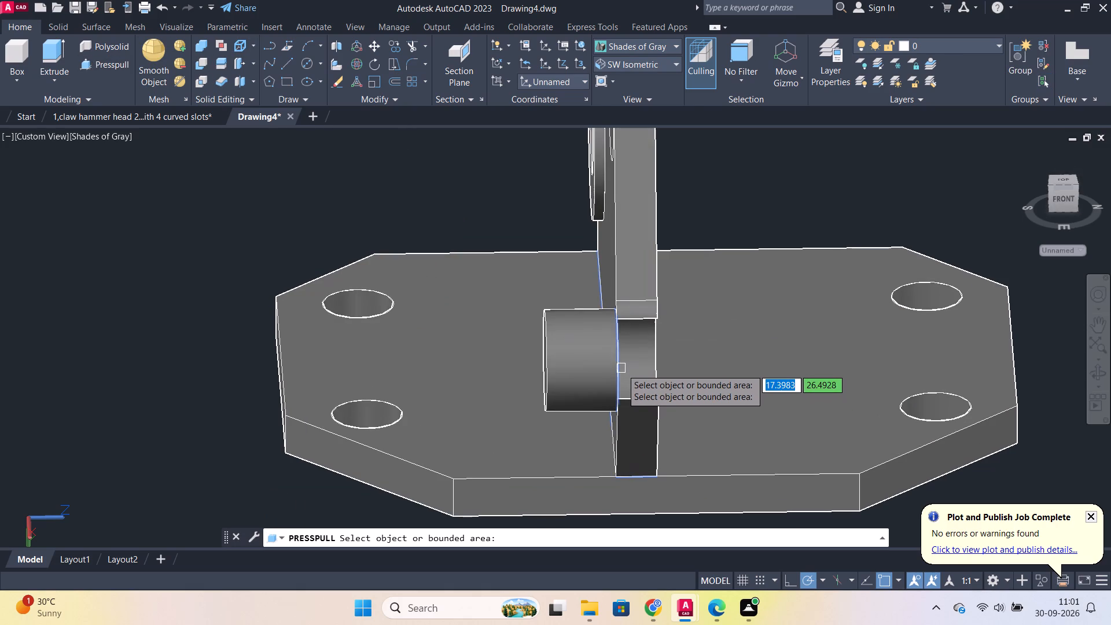
{"action": "middle_click_drag", "start_coordinate": [615, 368], "coordinate": [580, 365], "text": "shift"}
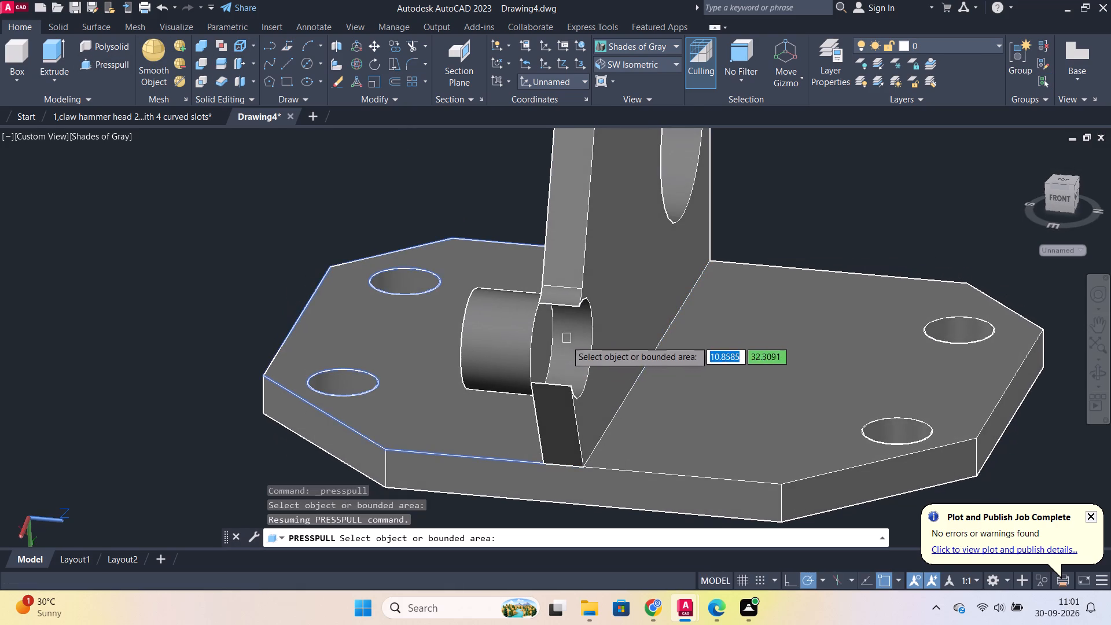
{"action": "left_click", "coordinate": [537, 349]}
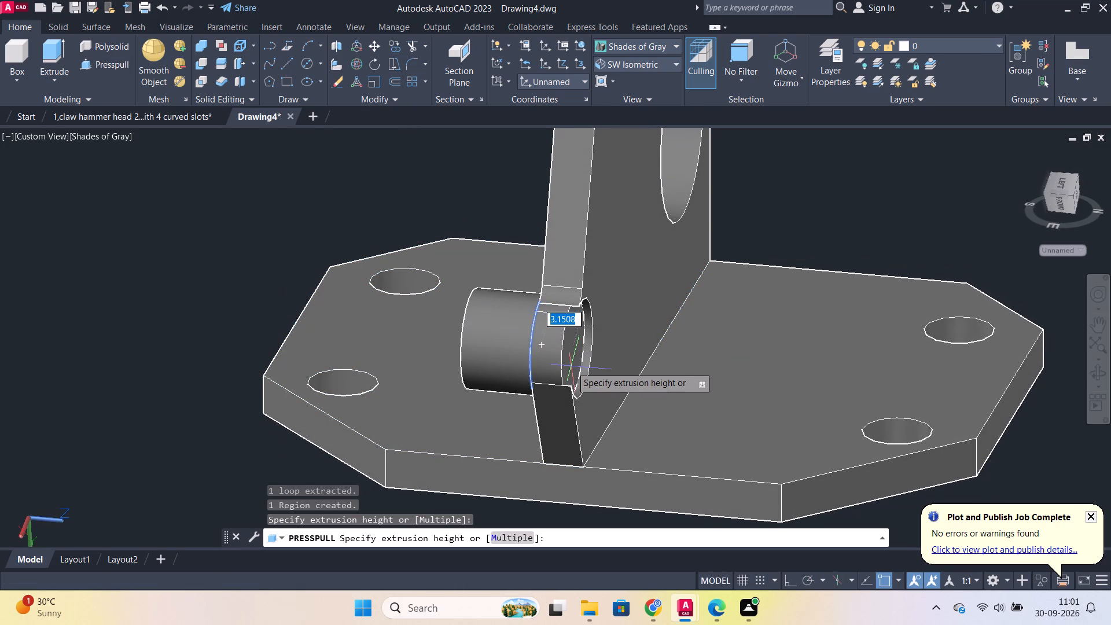
{"action": "key", "text": "4"}
{"action": "key", "text": "Return"}
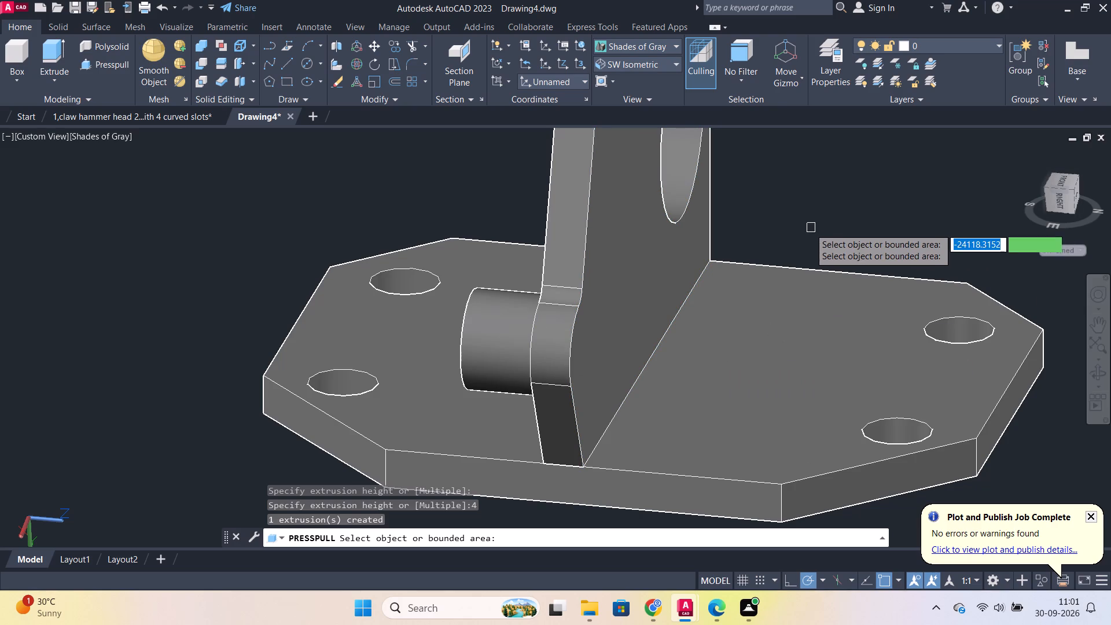
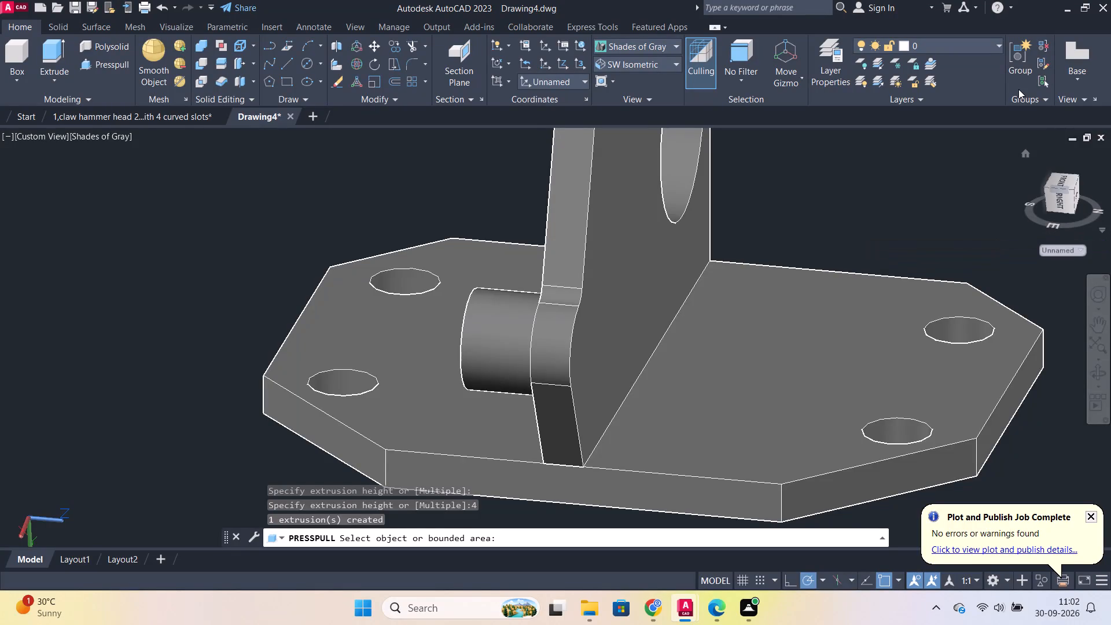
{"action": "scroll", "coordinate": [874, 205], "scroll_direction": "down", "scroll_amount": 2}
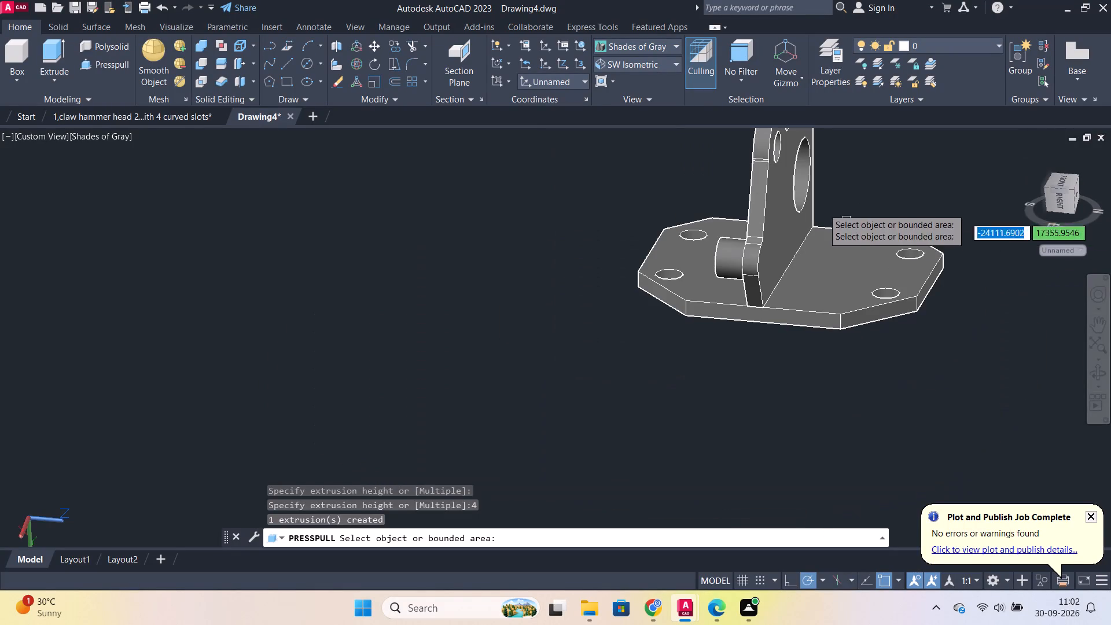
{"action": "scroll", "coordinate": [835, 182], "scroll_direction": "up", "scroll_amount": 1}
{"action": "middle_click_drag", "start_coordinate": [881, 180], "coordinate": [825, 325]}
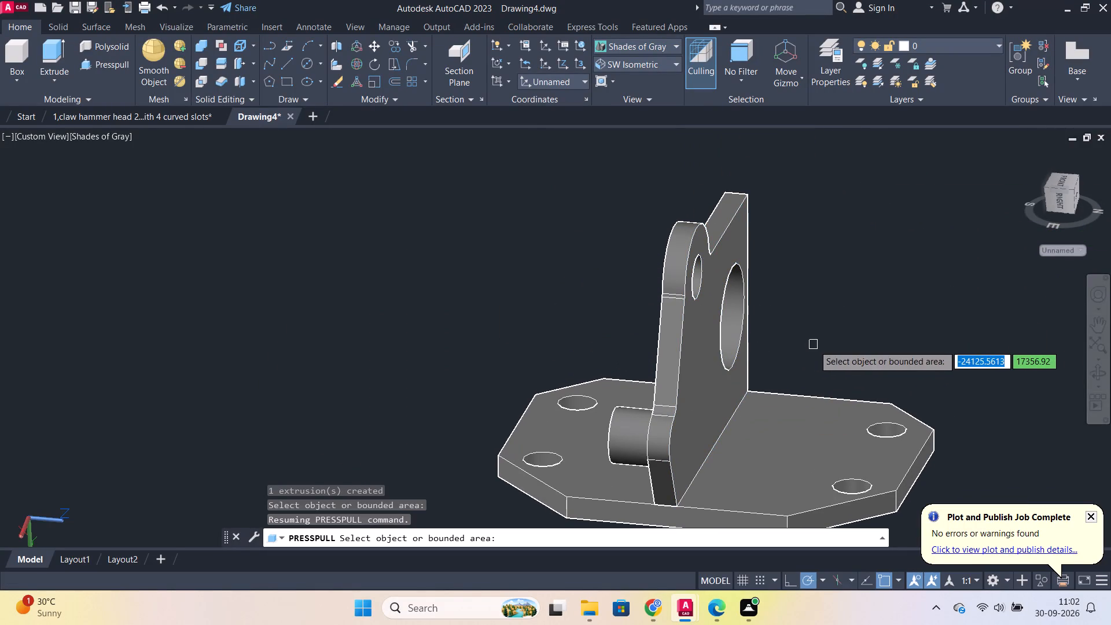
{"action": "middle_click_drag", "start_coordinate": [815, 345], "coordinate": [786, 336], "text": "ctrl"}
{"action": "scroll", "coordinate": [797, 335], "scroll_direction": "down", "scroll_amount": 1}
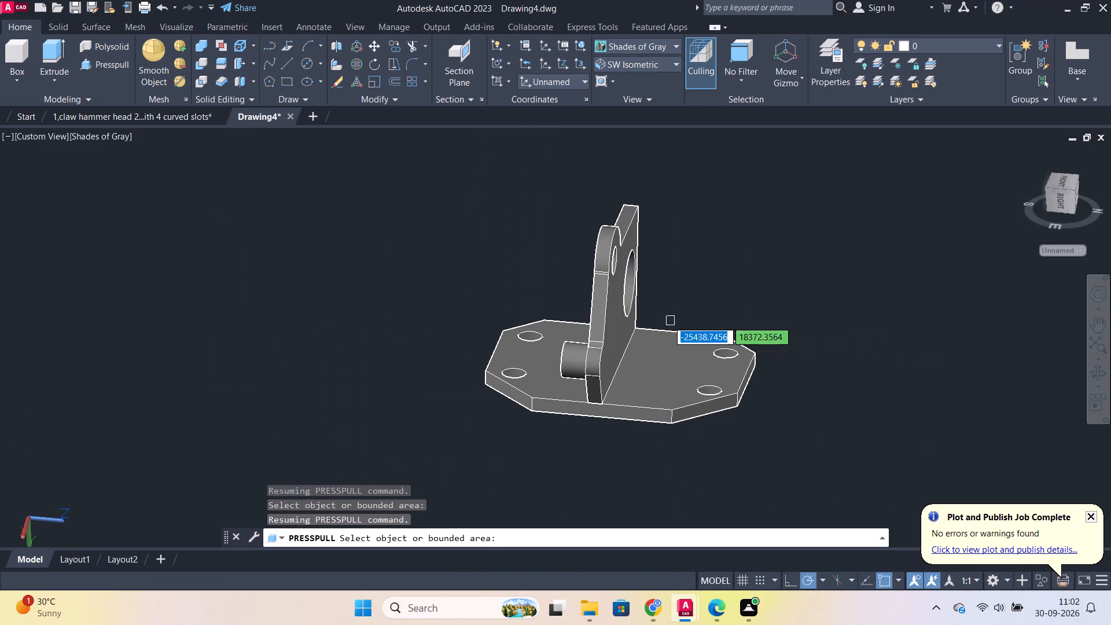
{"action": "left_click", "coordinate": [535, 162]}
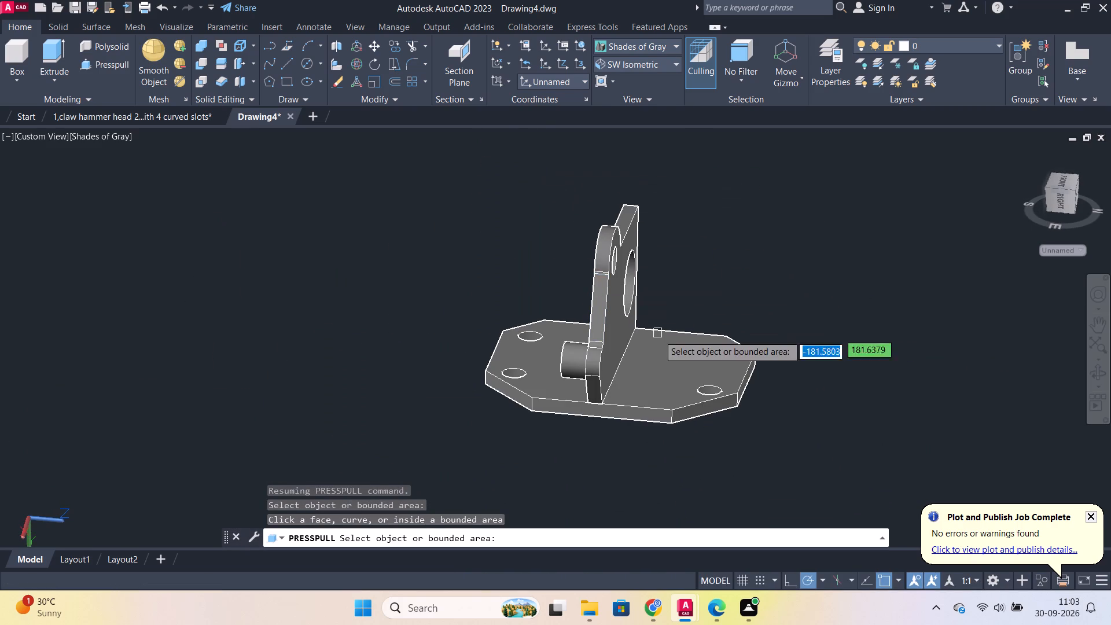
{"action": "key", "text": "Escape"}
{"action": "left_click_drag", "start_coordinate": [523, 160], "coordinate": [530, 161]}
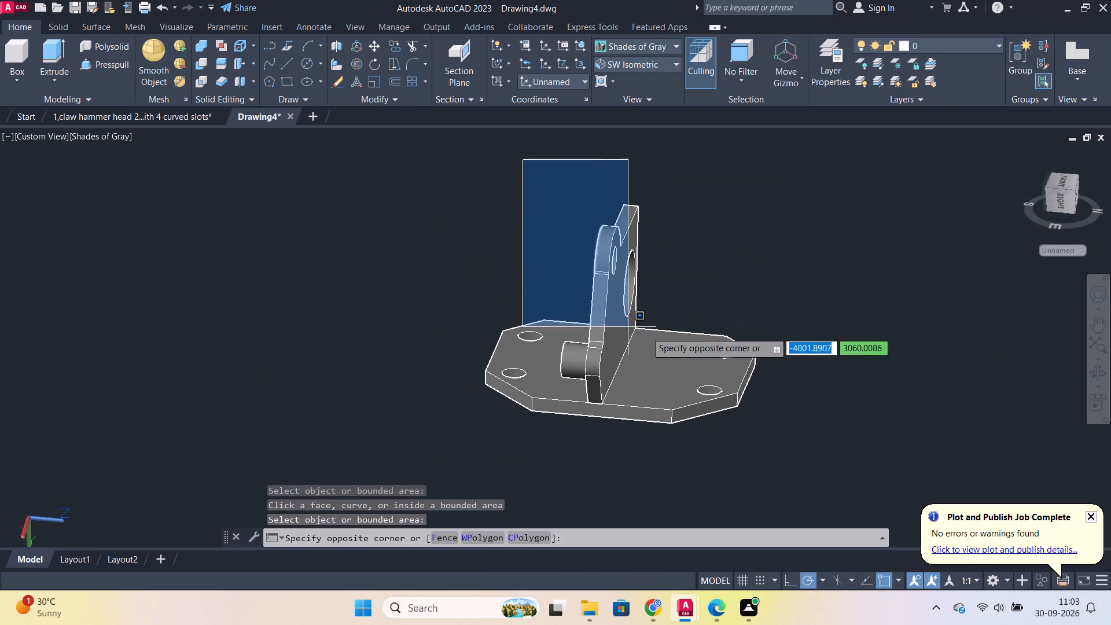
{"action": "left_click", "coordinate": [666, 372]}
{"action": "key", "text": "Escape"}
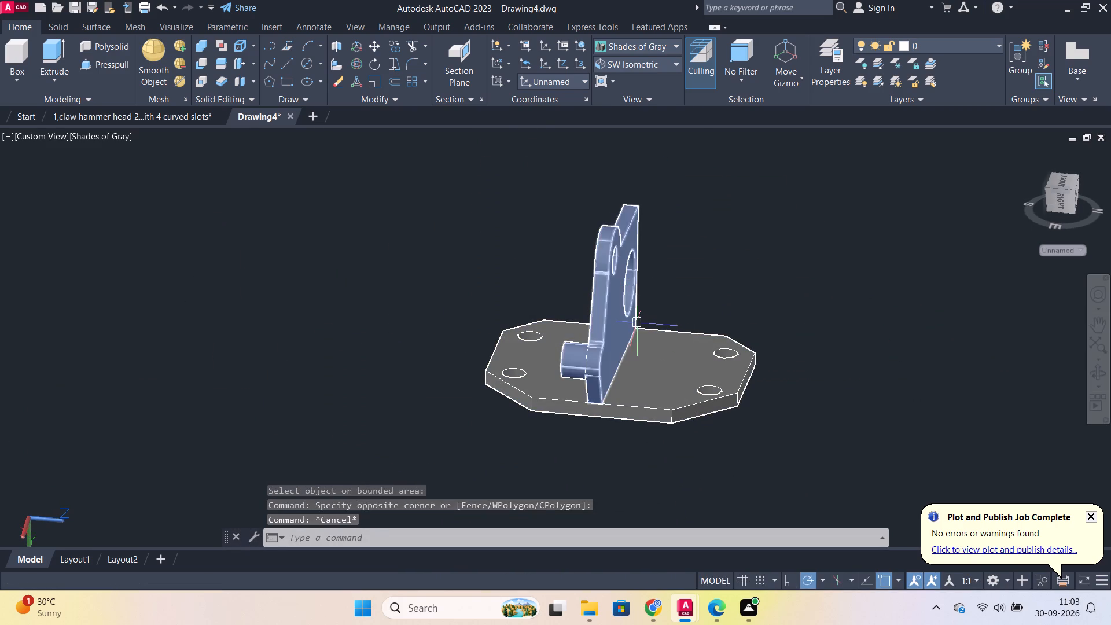
Move the united upright bracket 6 units across the base plate toward its pin side, using its bottom outer corner as base point.
{"action": "left_click", "coordinate": [631, 325]}
{"action": "middle_click_drag", "start_coordinate": [792, 325], "coordinate": [688, 342], "text": "ctrl"}
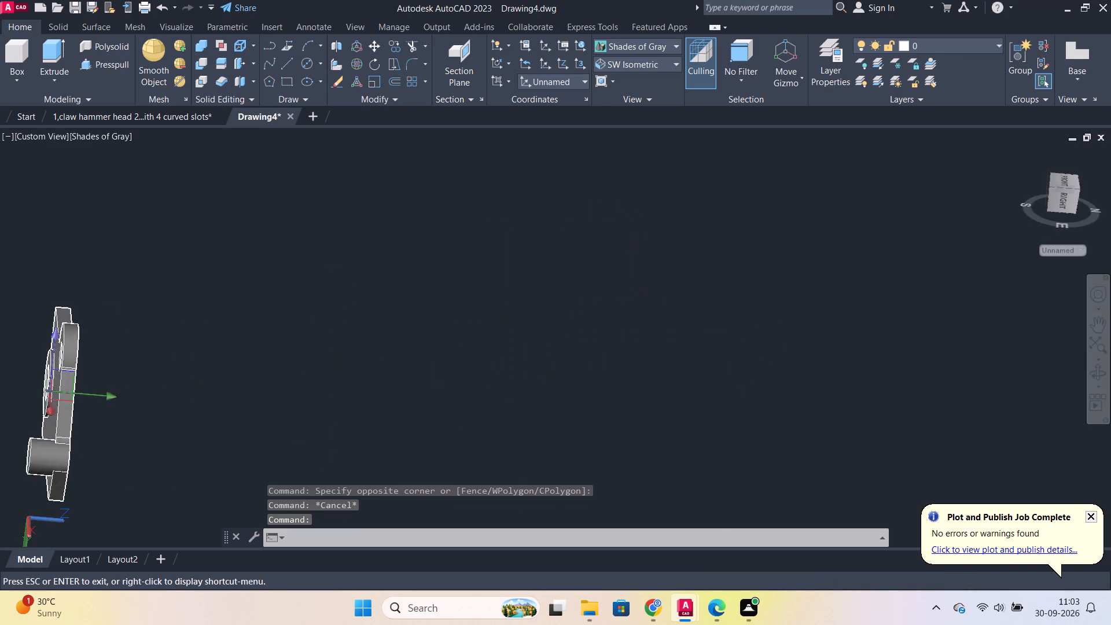
{"action": "middle_click_drag", "start_coordinate": [688, 342], "coordinate": [815, 336], "text": "ctrl"}
{"action": "middle_click_drag", "start_coordinate": [860, 330], "coordinate": [610, 339], "text": "shift"}
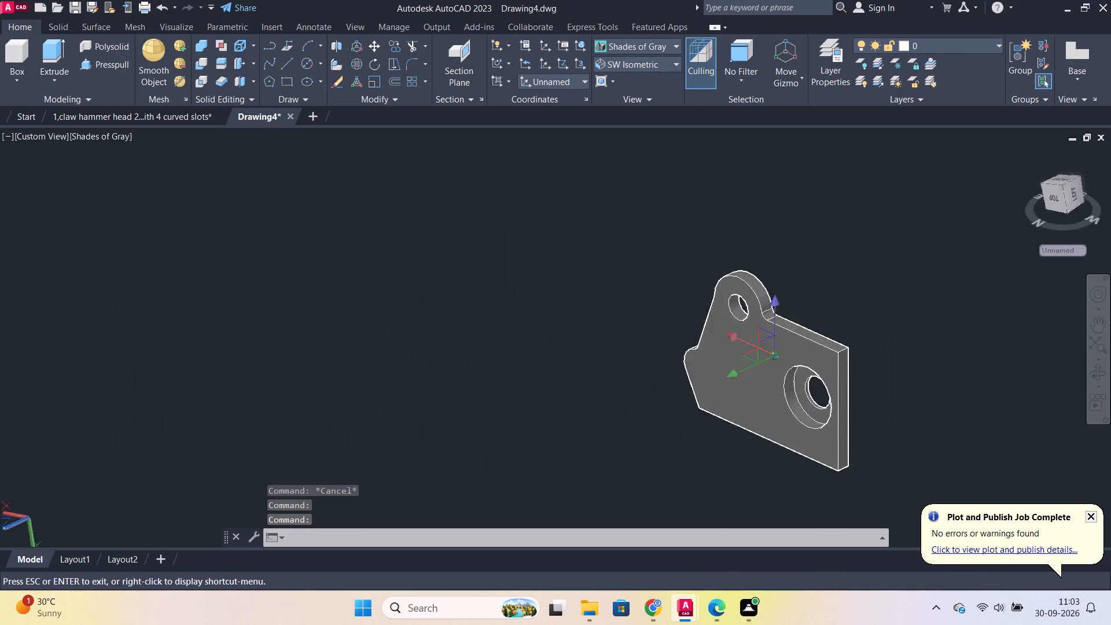
{"action": "middle_click_drag", "start_coordinate": [610, 339], "coordinate": [533, 321], "text": "shift"}
{"action": "scroll", "coordinate": [663, 377], "scroll_direction": "up", "scroll_amount": 1}
{"action": "middle_click_drag", "start_coordinate": [669, 372], "coordinate": [548, 282]}
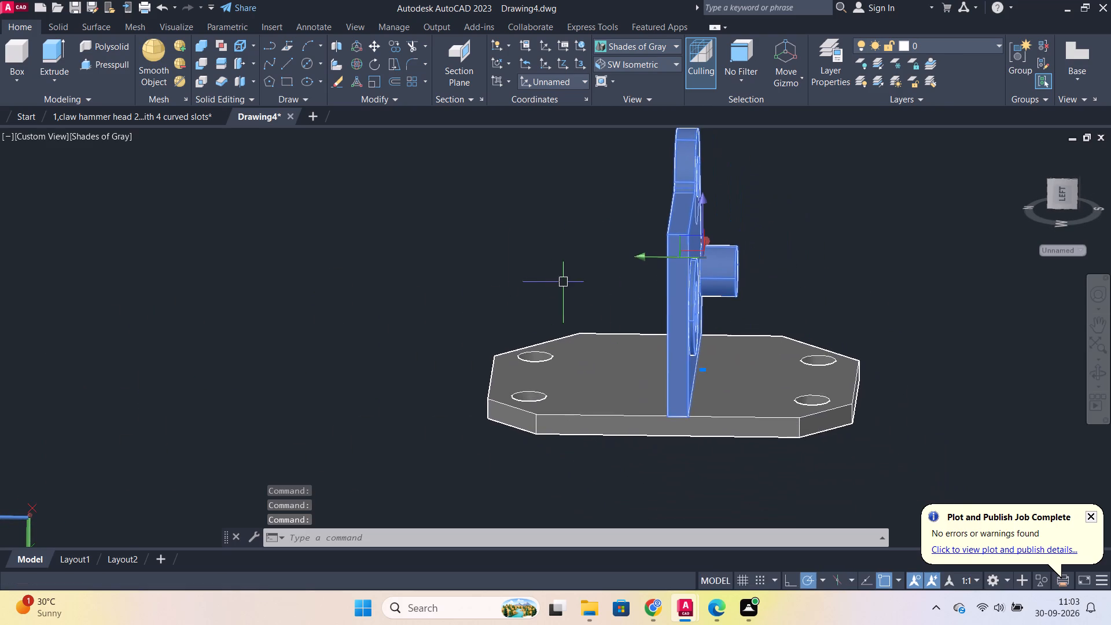
{"action": "scroll", "coordinate": [751, 345], "scroll_direction": "up", "scroll_amount": 2}
{"action": "scroll", "coordinate": [788, 372], "scroll_direction": "down", "scroll_amount": 1}
{"action": "key", "text": "m"}
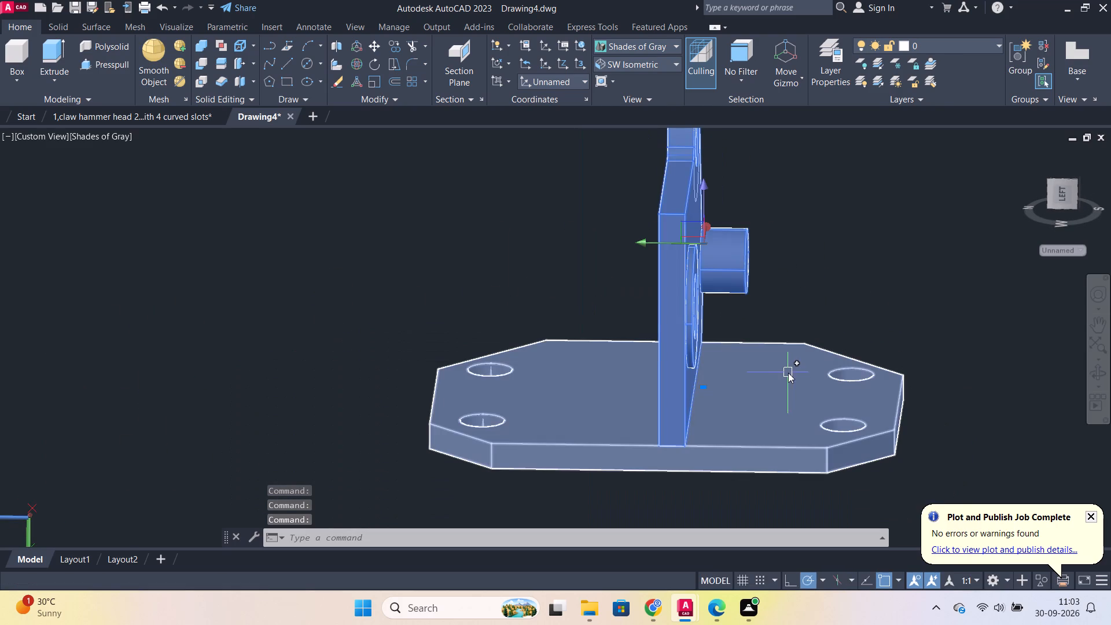
{"action": "key", "text": "Return"}
{"action": "scroll", "coordinate": [671, 437], "scroll_direction": "up", "scroll_amount": 1}
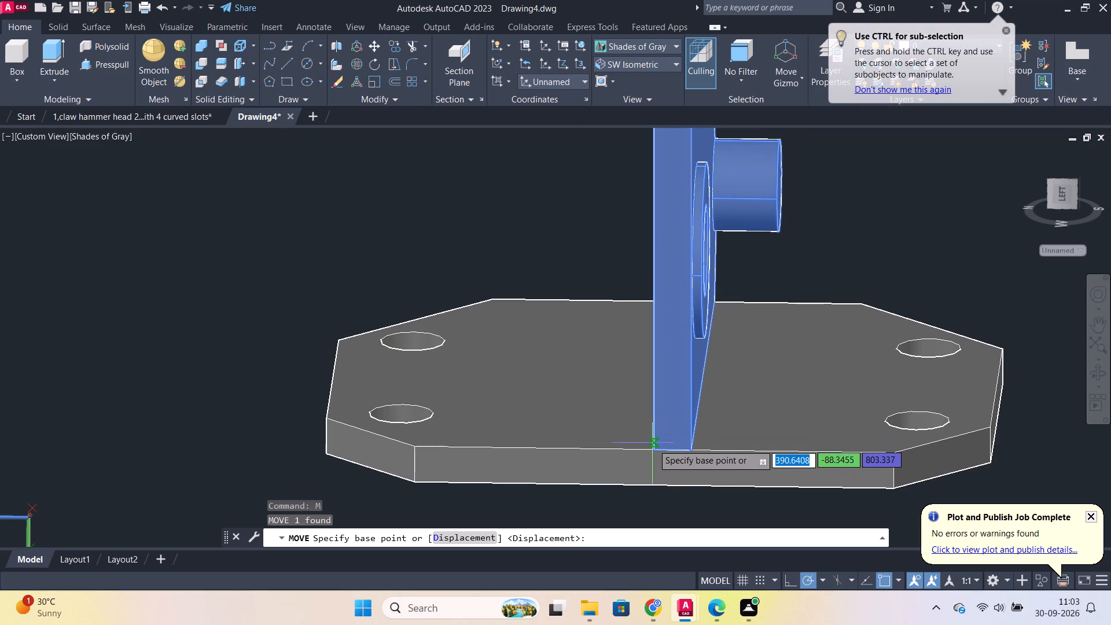
{"action": "left_click", "coordinate": [654, 447]}
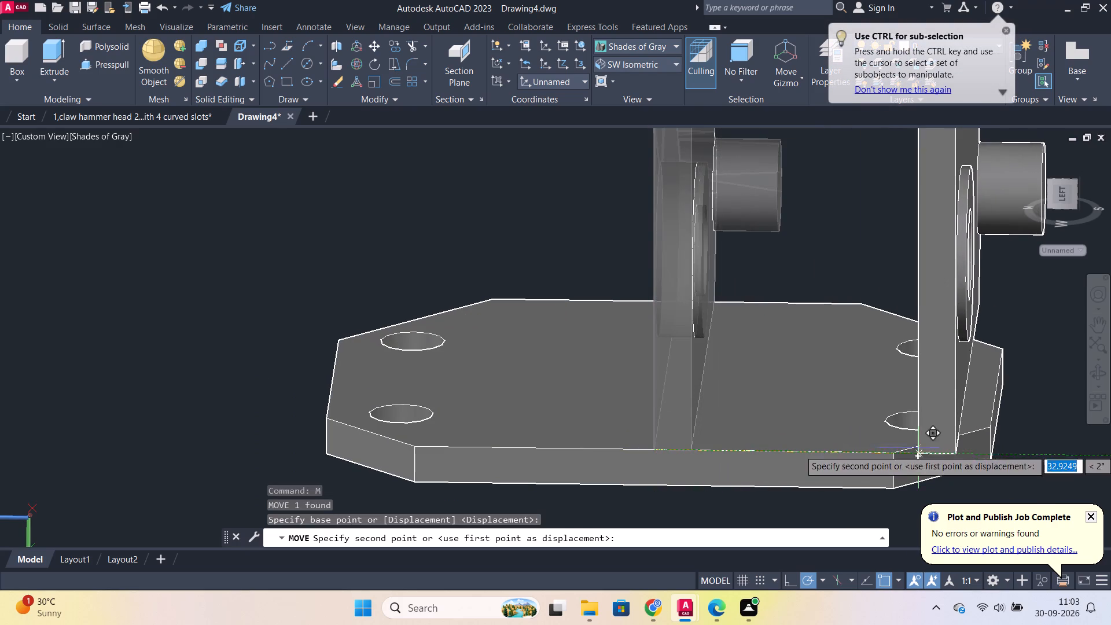
{"action": "key", "text": "6"}
{"action": "key", "text": "Return"}
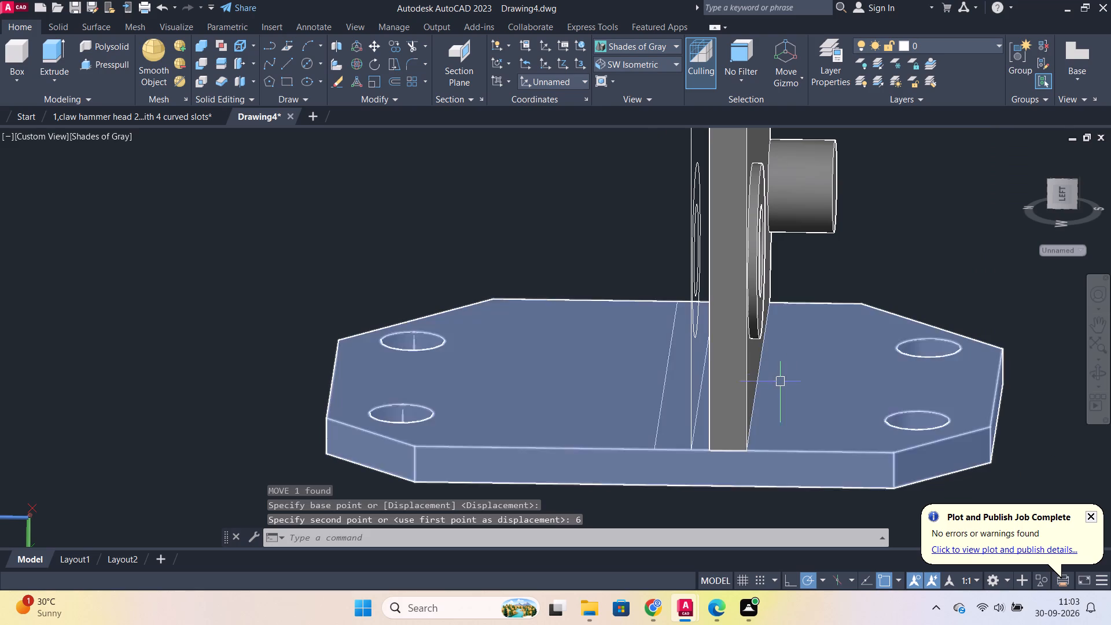
{"action": "key", "text": "Escape"}
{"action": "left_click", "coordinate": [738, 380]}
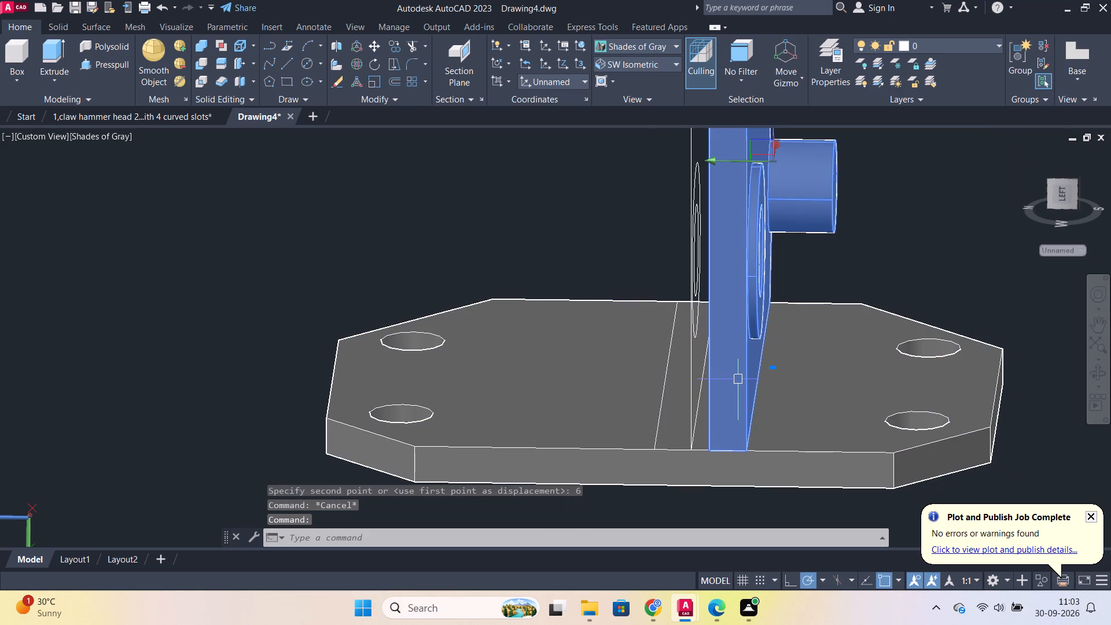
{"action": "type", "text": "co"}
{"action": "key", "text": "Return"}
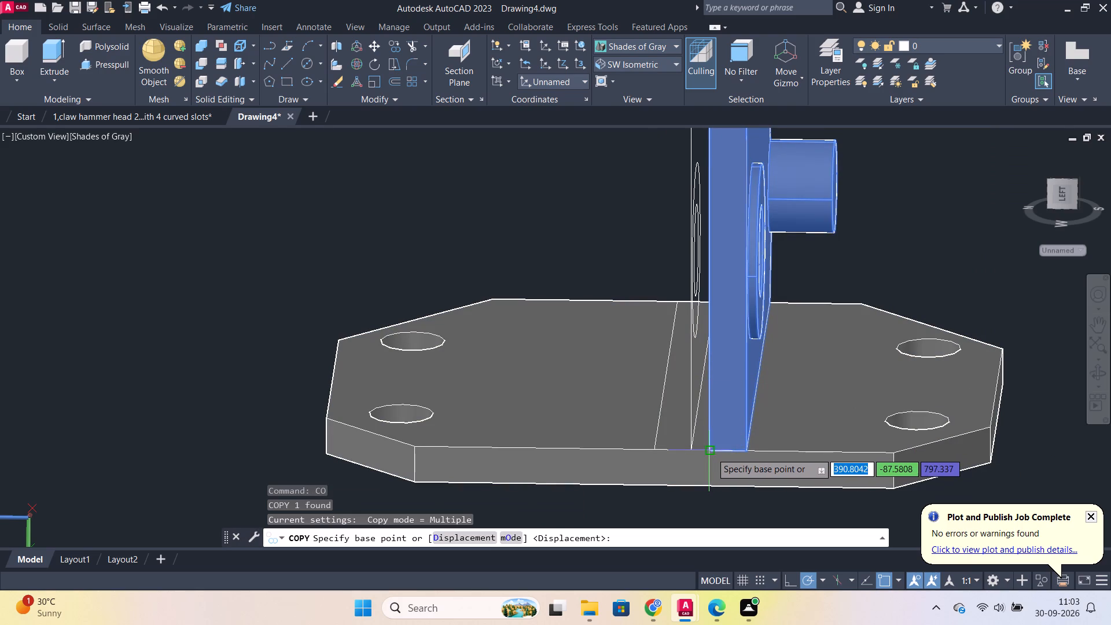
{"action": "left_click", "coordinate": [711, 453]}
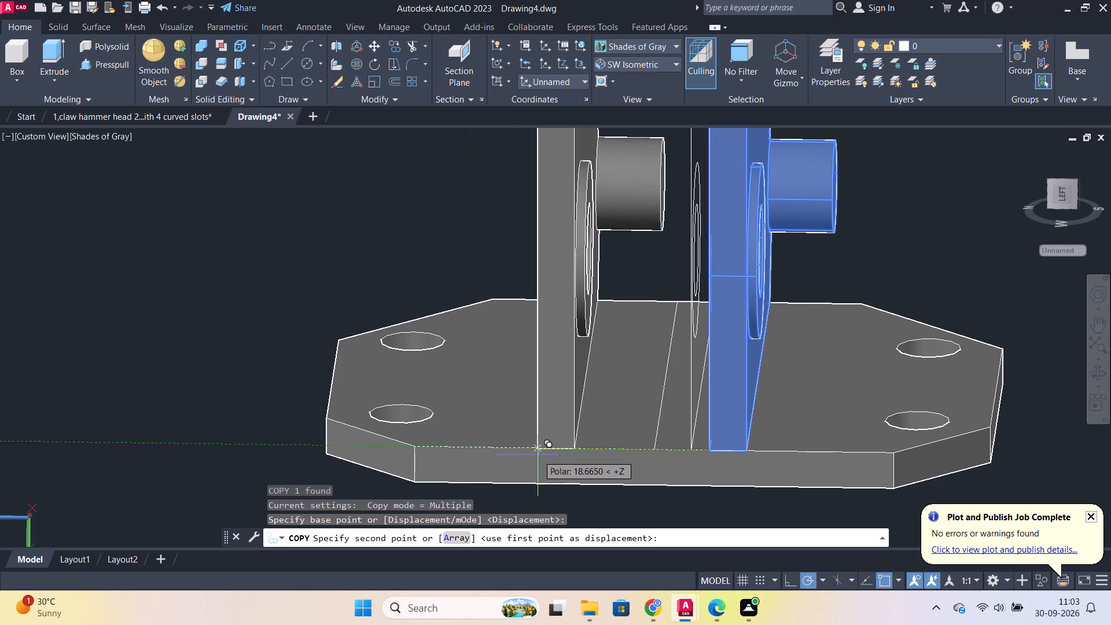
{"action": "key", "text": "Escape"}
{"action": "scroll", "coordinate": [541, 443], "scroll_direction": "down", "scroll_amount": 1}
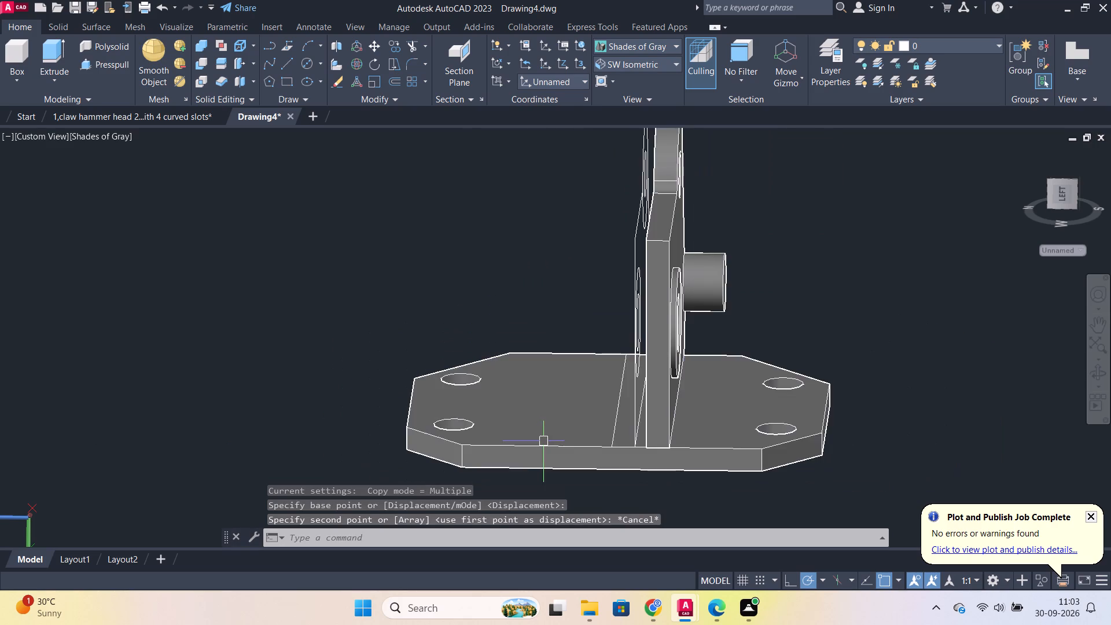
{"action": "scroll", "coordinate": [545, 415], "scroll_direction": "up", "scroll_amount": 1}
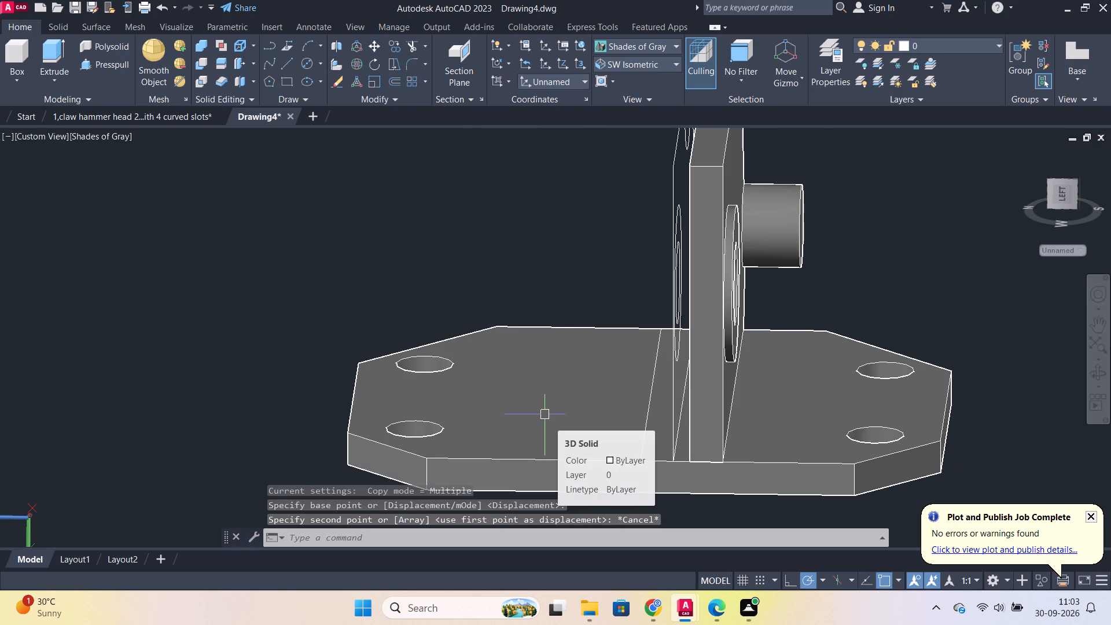
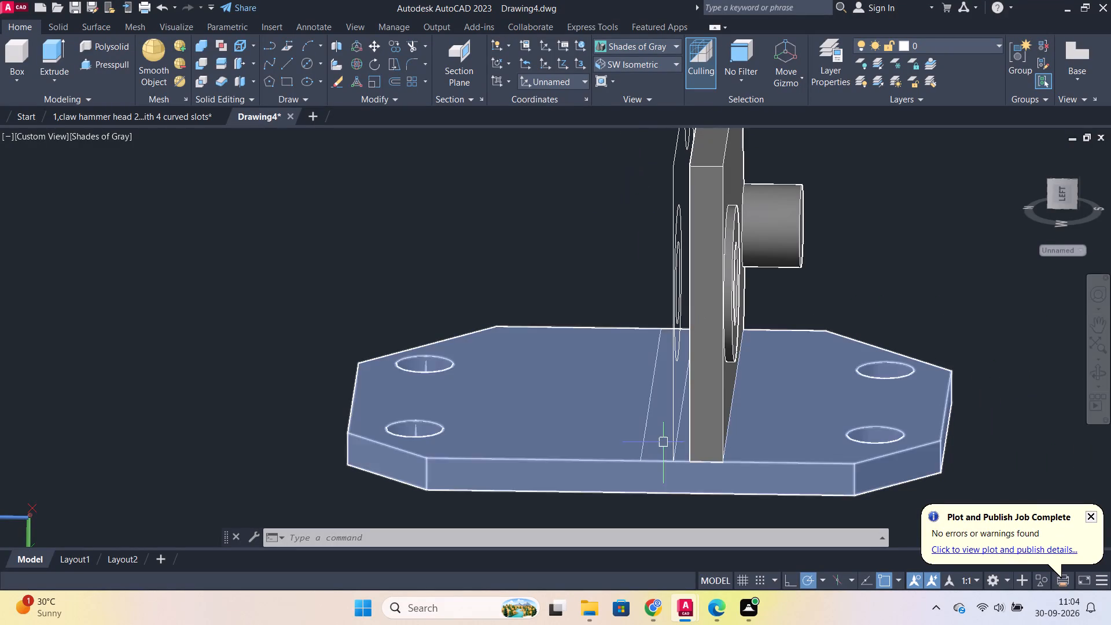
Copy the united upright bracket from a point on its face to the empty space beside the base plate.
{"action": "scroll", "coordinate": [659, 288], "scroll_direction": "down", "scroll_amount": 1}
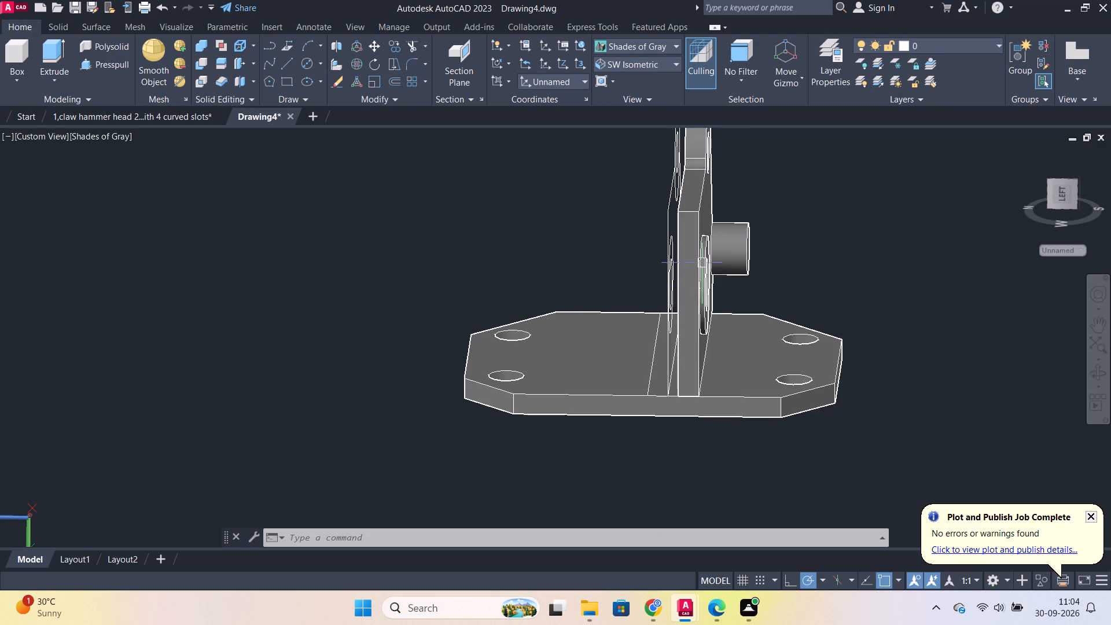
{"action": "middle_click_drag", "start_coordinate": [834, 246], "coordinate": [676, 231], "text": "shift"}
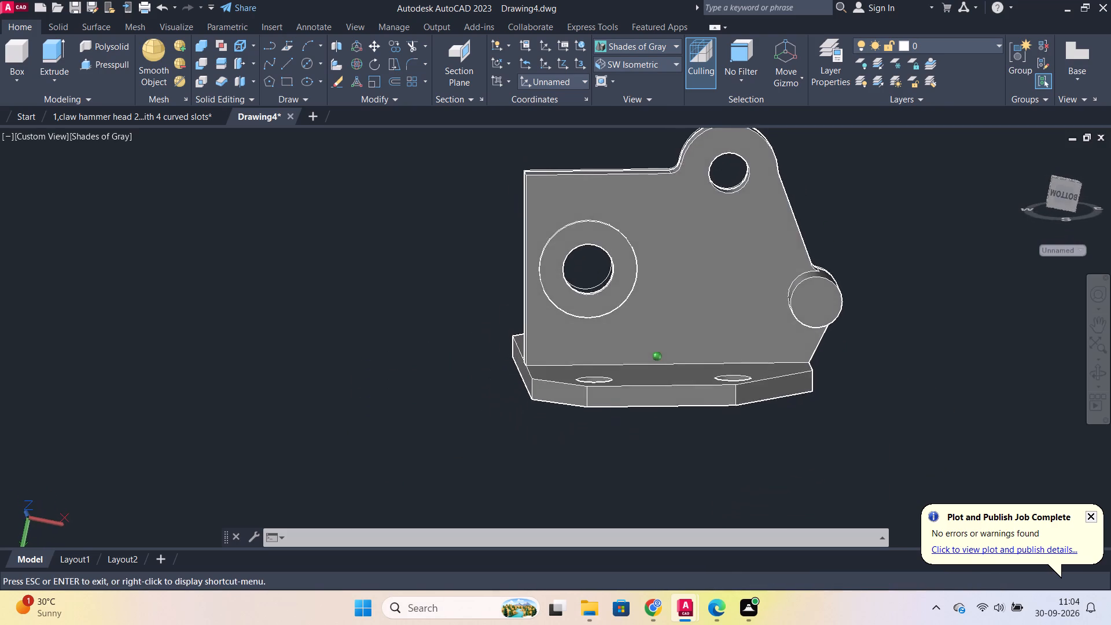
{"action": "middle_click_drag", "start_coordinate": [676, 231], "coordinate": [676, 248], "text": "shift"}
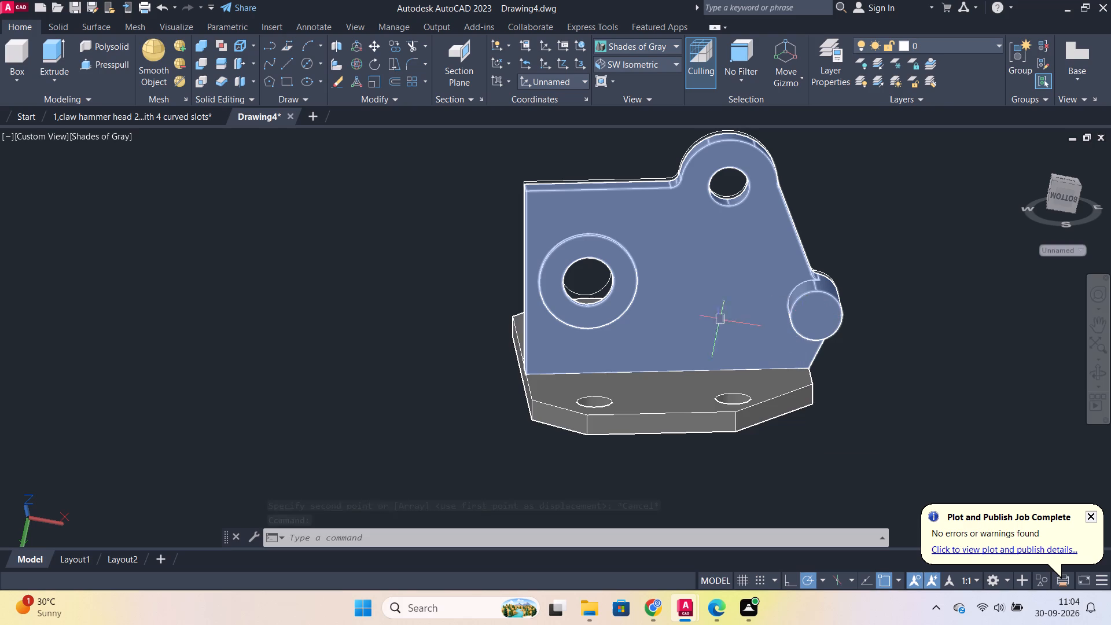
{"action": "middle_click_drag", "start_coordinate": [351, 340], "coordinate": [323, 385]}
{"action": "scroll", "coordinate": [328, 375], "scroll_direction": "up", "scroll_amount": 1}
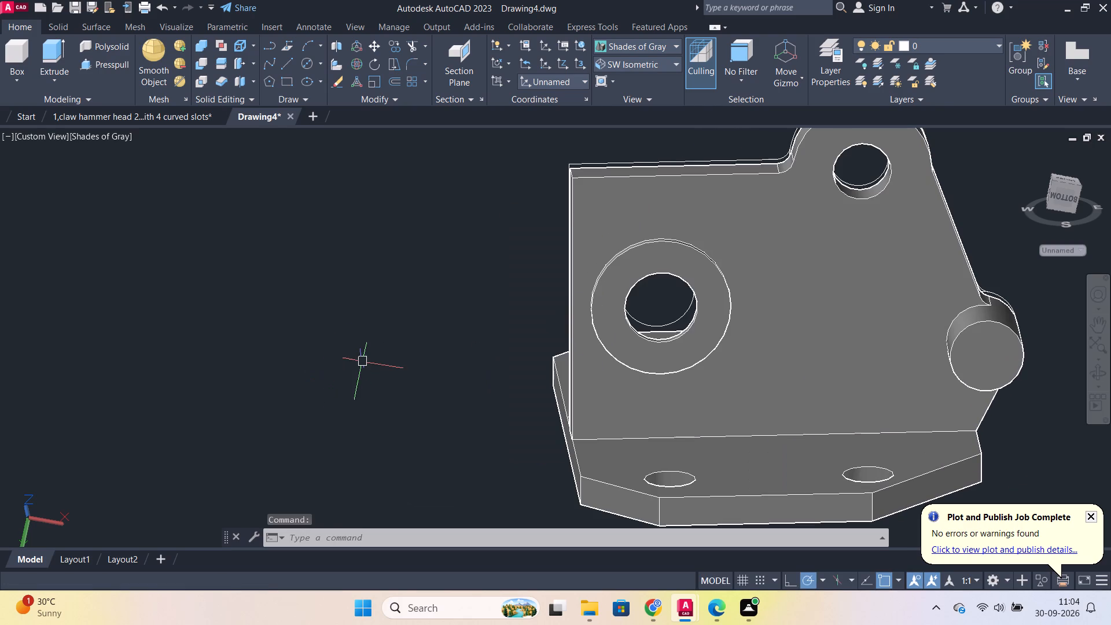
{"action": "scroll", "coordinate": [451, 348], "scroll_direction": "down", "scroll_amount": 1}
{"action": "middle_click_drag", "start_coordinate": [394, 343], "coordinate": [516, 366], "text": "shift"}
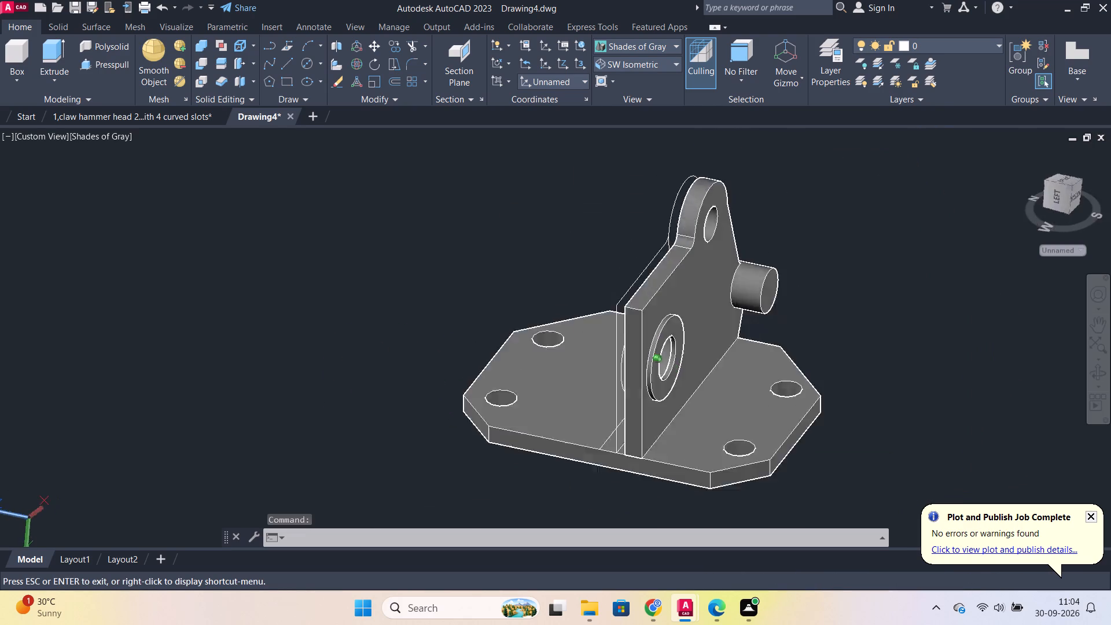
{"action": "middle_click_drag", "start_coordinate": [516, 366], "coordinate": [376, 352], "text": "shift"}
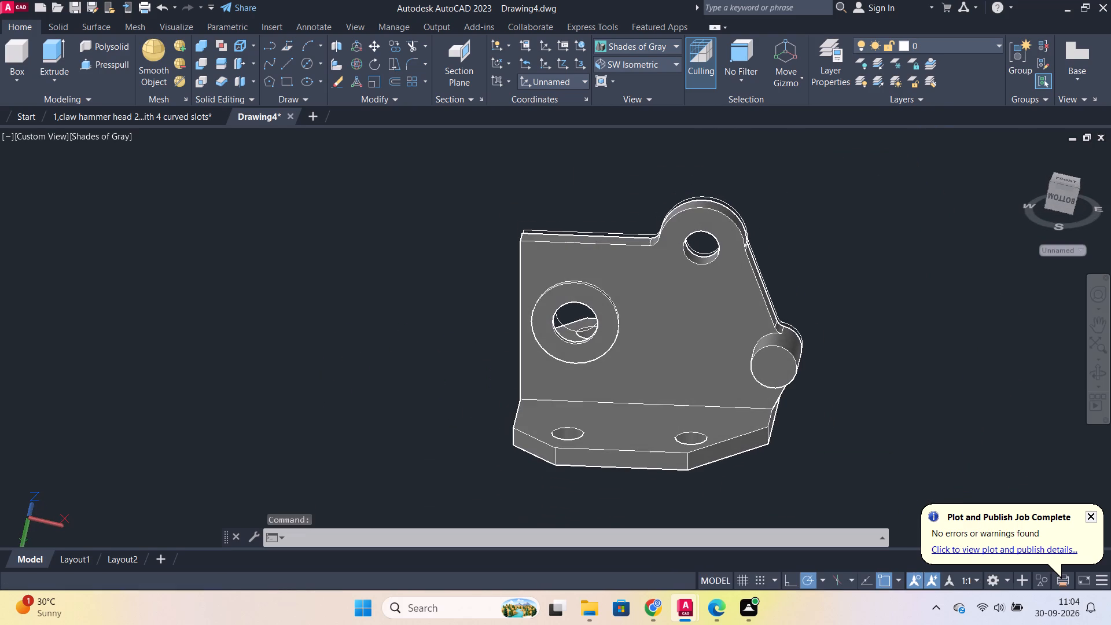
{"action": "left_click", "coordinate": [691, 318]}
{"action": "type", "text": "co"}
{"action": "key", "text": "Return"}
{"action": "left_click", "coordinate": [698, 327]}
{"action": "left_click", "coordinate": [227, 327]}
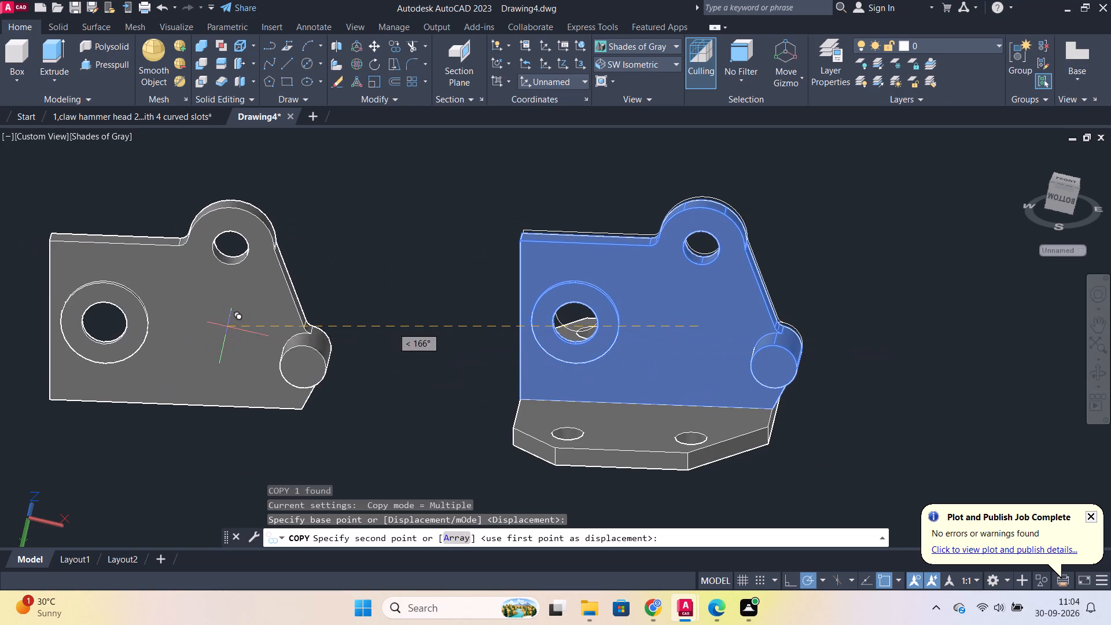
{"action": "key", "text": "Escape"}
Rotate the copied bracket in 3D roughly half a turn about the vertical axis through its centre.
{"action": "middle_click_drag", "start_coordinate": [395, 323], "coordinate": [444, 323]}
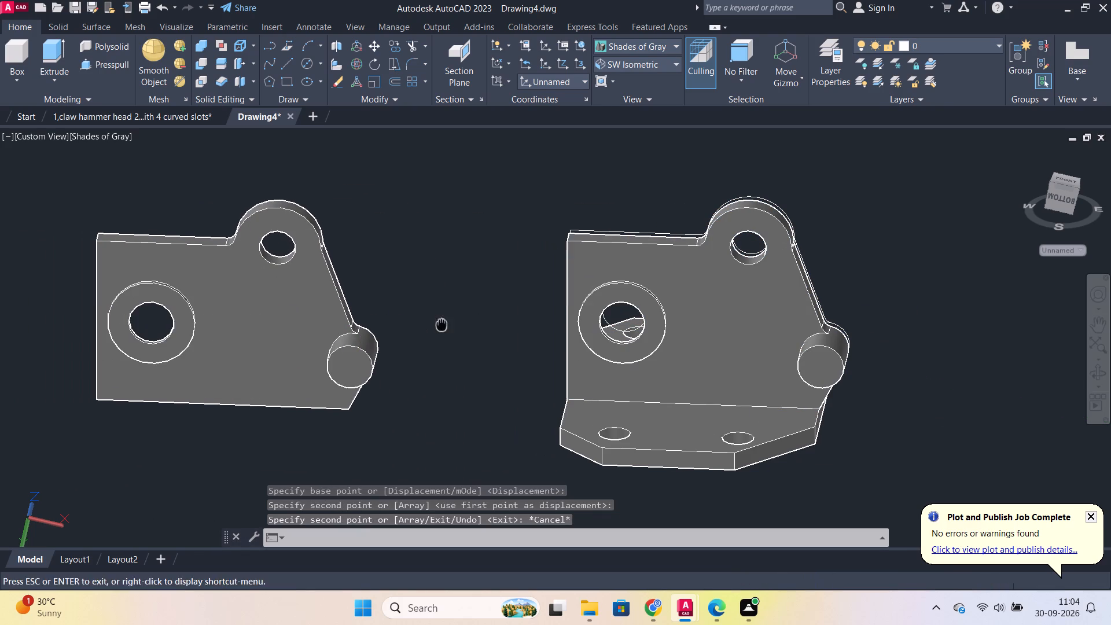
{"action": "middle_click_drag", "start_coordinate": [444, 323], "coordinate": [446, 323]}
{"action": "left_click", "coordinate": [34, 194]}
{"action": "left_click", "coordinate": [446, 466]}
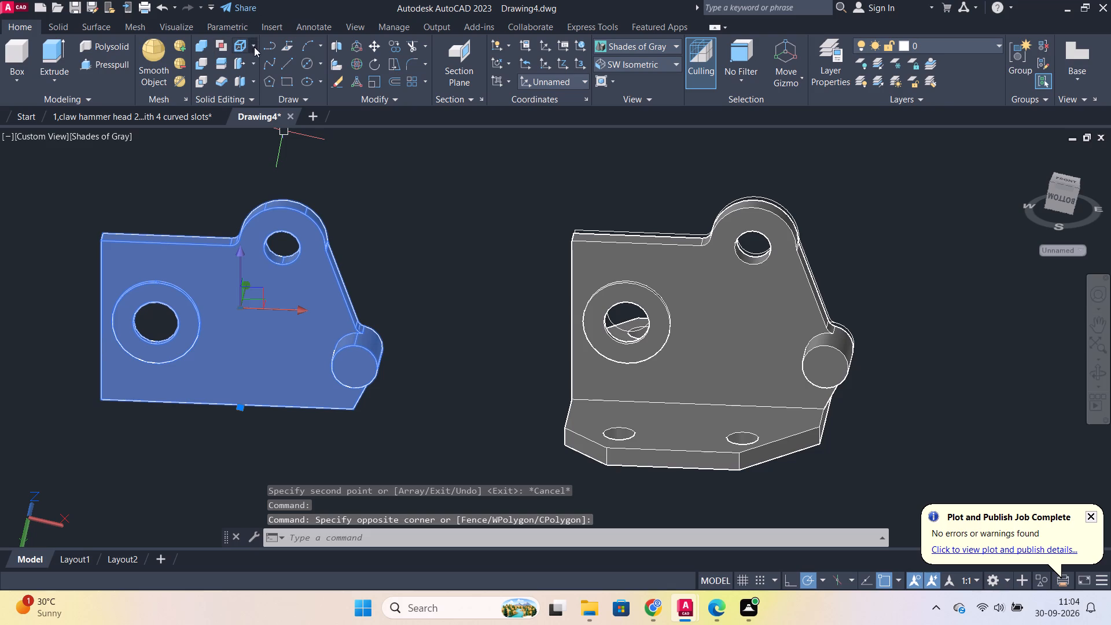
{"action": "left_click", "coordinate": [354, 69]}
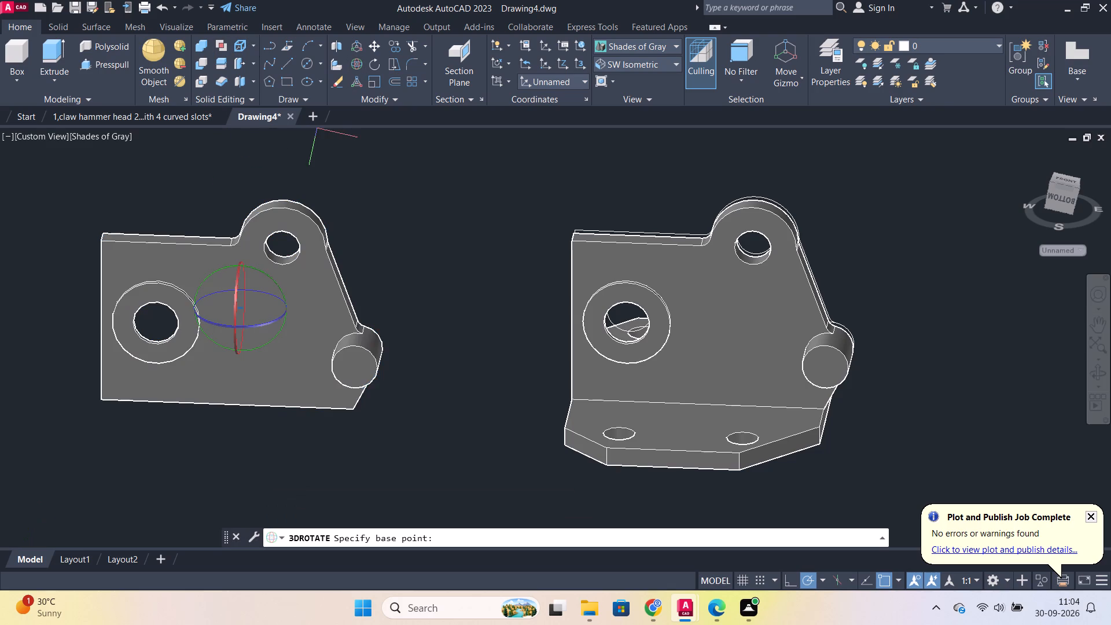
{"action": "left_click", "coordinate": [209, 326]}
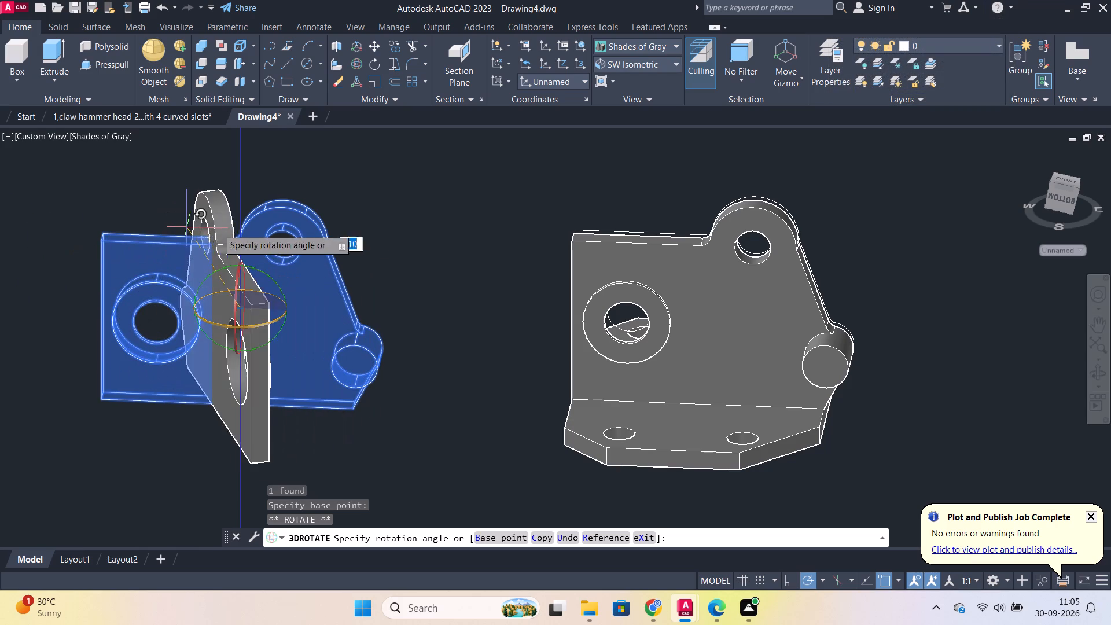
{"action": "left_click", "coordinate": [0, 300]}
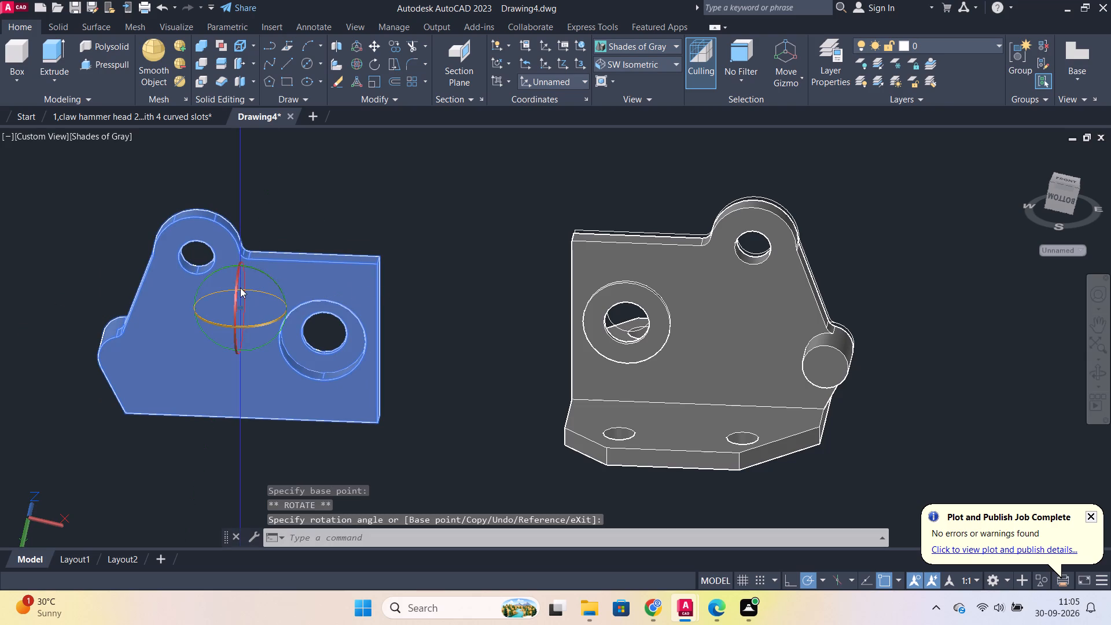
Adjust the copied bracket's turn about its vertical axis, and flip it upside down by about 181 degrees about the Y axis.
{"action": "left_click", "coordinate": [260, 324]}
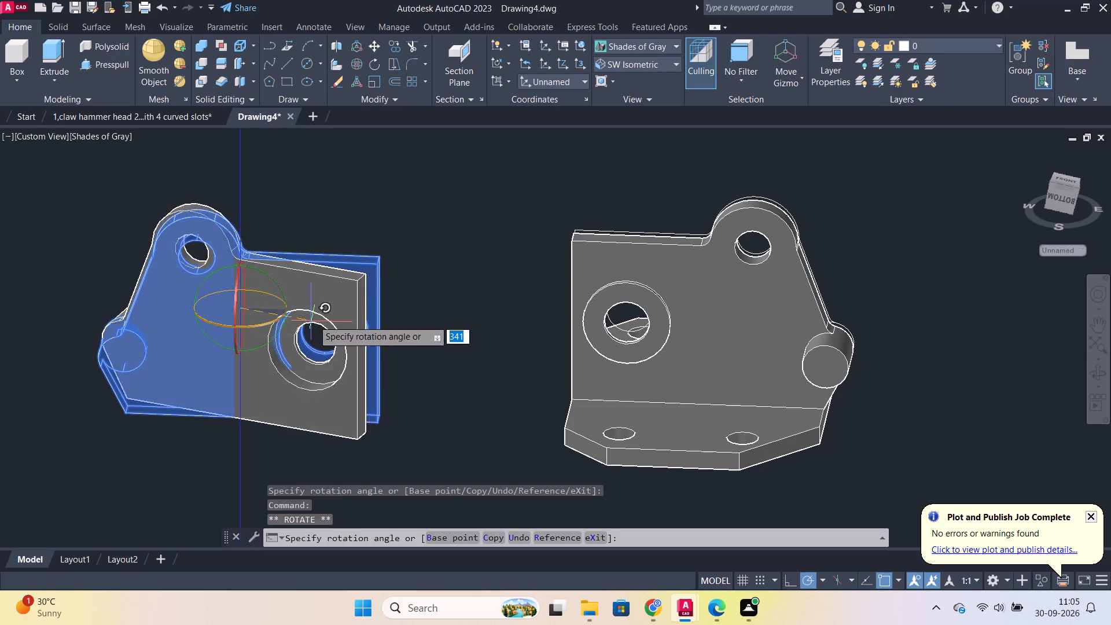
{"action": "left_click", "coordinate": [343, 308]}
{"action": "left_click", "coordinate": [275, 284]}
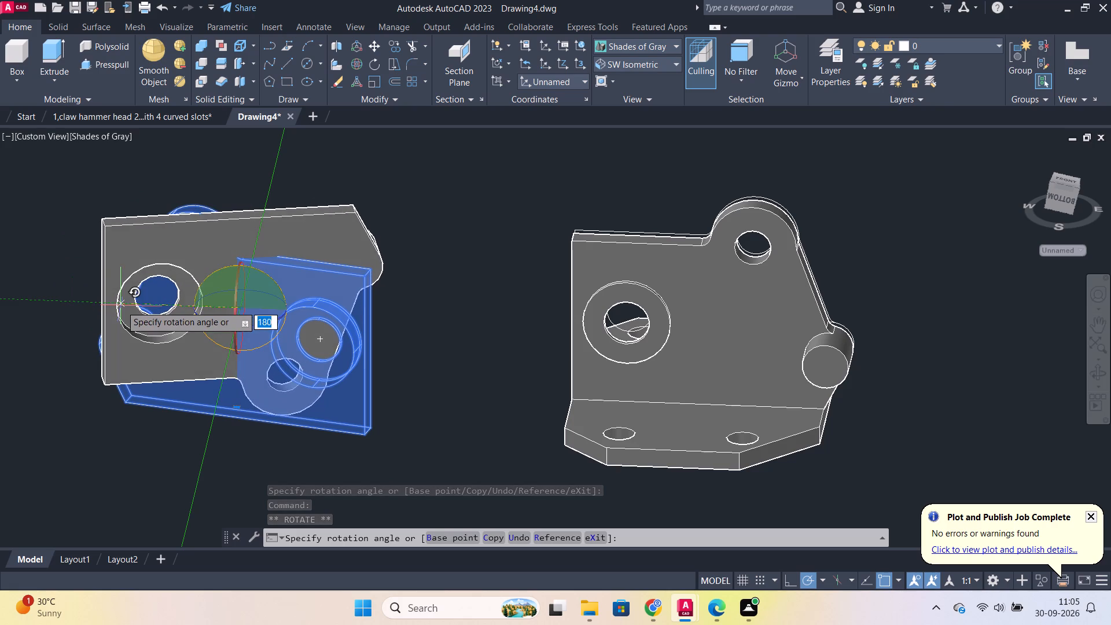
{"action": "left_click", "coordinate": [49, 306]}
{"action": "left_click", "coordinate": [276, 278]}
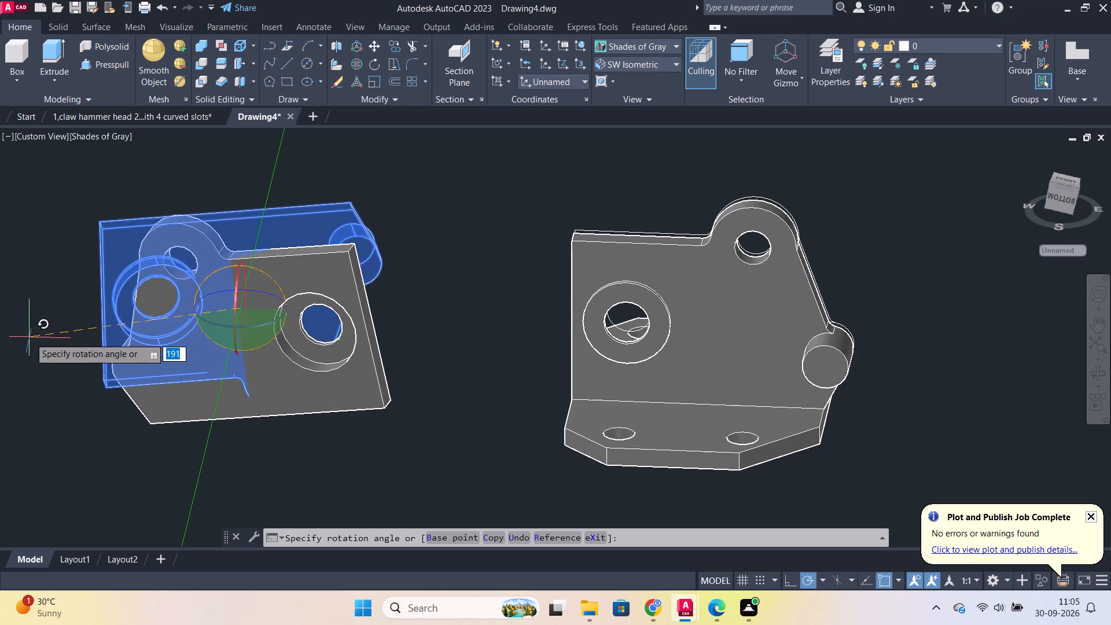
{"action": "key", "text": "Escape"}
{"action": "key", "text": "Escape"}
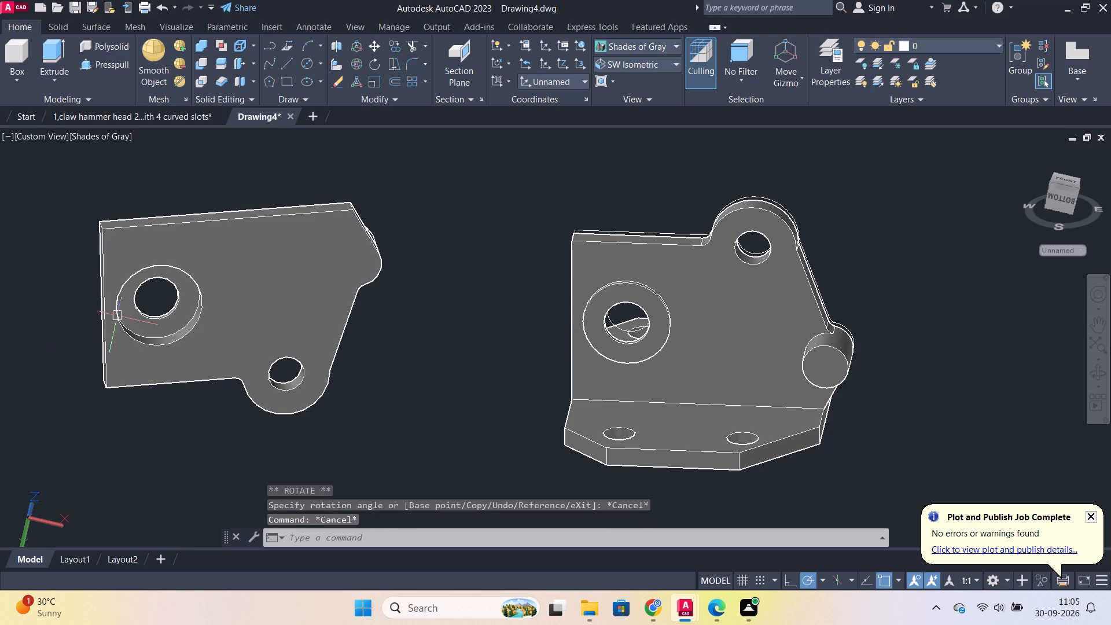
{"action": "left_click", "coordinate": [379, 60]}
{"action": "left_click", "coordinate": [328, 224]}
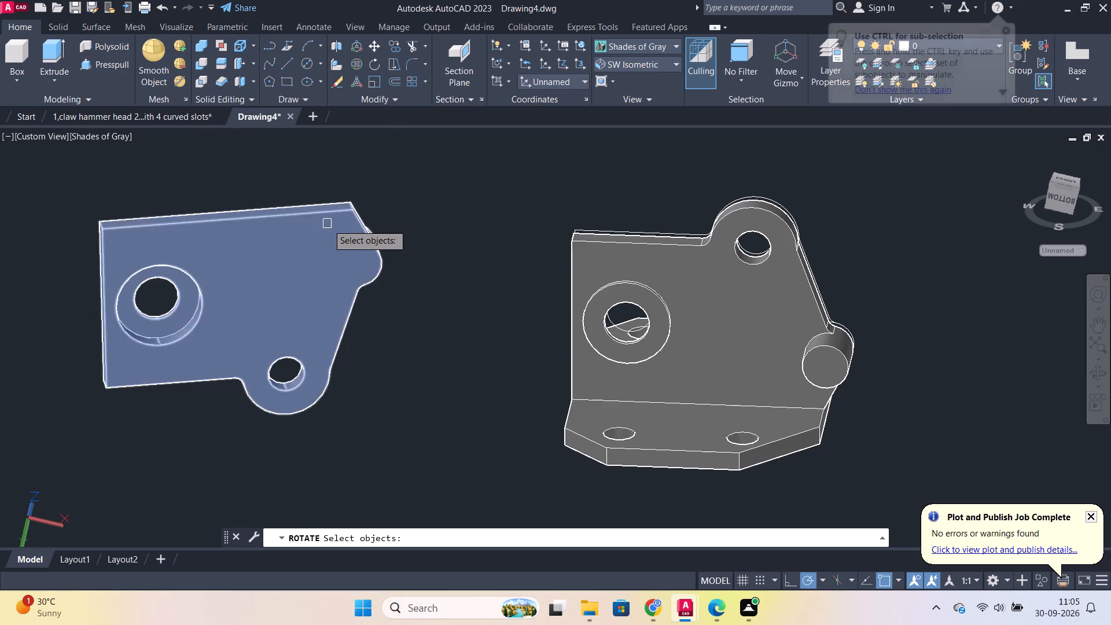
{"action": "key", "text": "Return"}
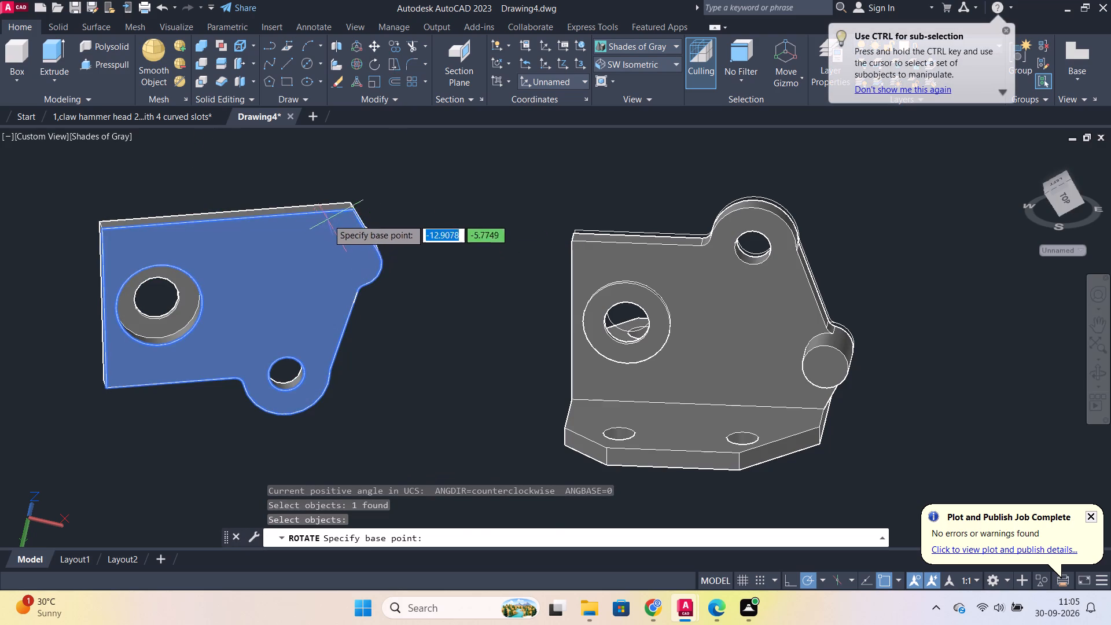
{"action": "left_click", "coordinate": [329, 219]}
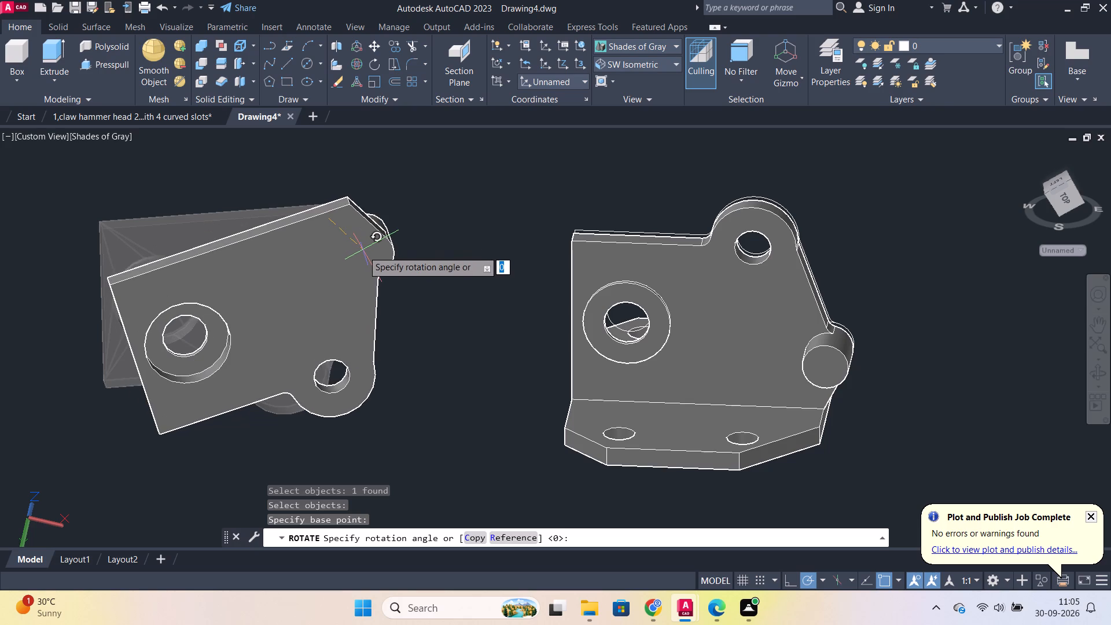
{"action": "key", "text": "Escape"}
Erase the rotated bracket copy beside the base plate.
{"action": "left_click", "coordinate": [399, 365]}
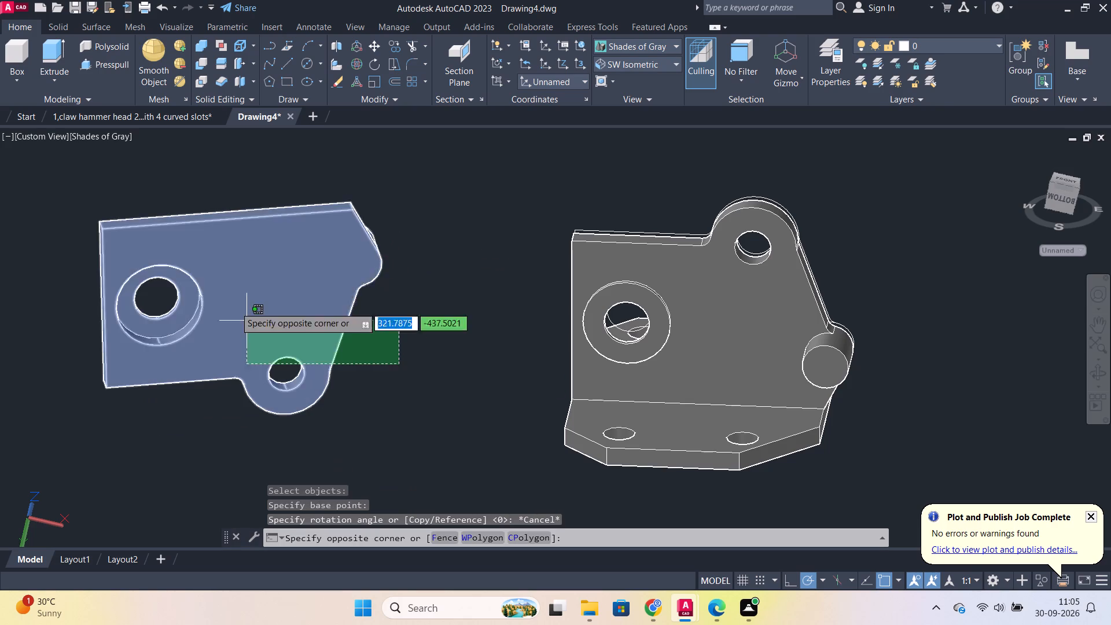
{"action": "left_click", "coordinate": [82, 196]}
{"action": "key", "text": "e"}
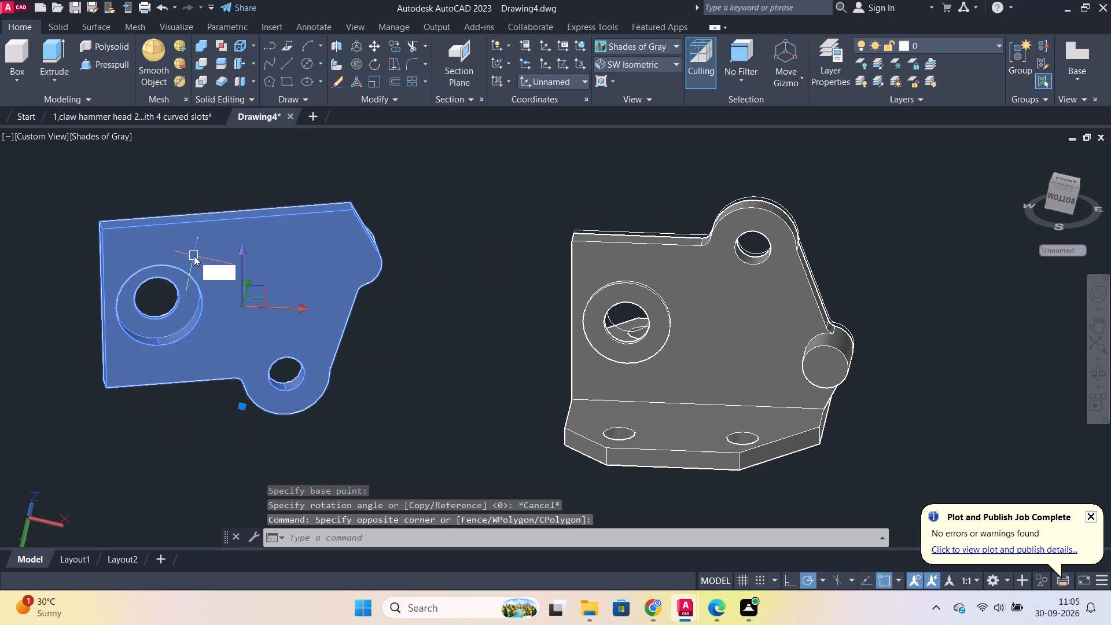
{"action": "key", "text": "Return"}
Copy the bracket's outline curves with the upper and side circles 6 units from the outline's bottom corner, outward along the base plate.
{"action": "scroll", "coordinate": [384, 289], "scroll_direction": "down", "scroll_amount": 1, "text": "shift"}
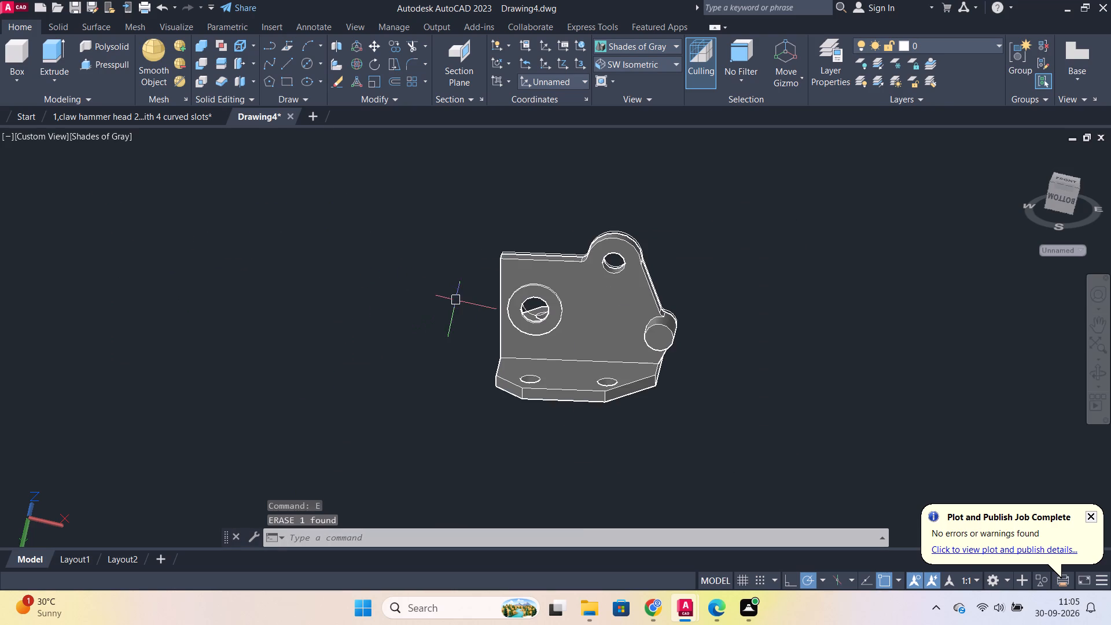
{"action": "scroll", "coordinate": [449, 299], "scroll_direction": "up", "scroll_amount": 2}
{"action": "middle_click_drag", "start_coordinate": [443, 289], "coordinate": [704, 292], "text": "shift"}
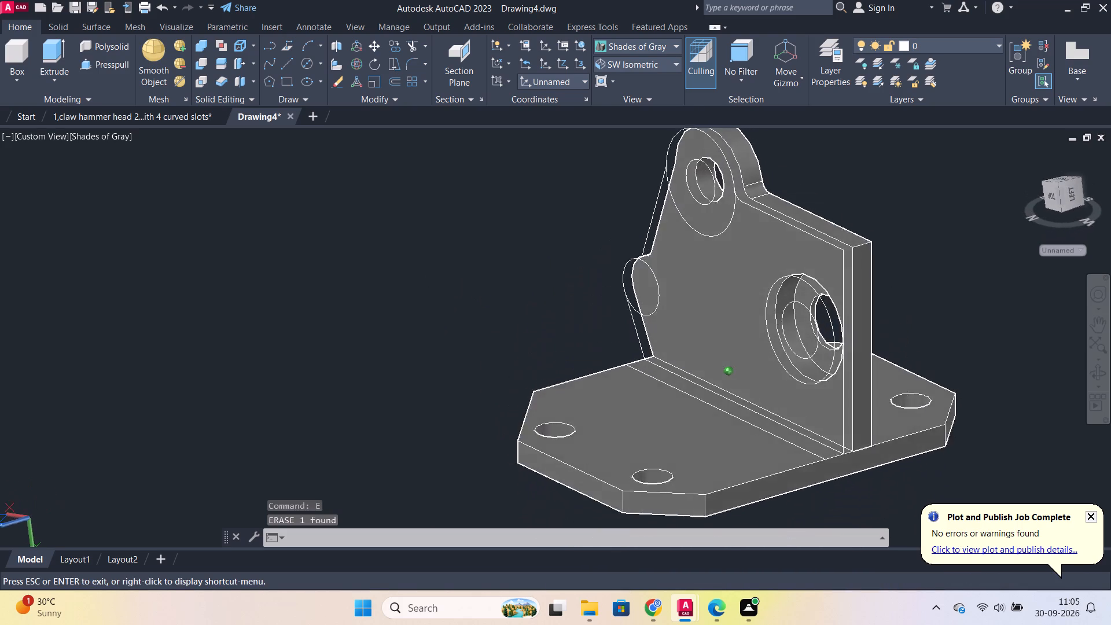
{"action": "middle_click_drag", "start_coordinate": [704, 292], "coordinate": [724, 314], "text": "shift"}
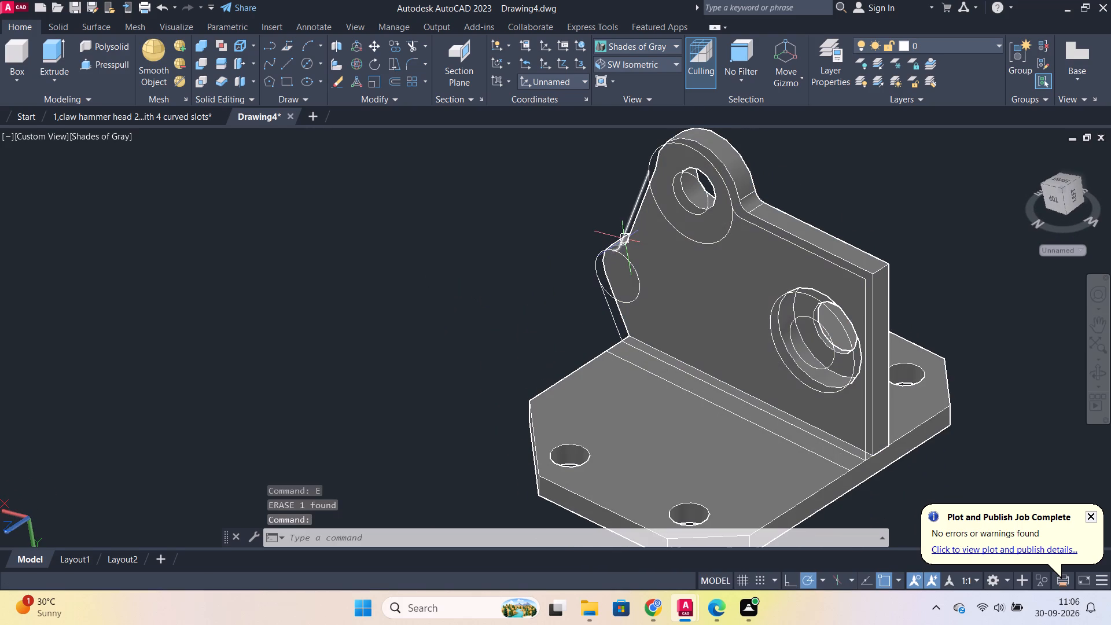
{"action": "left_click", "coordinate": [625, 239]}
{"action": "left_click", "coordinate": [656, 150]}
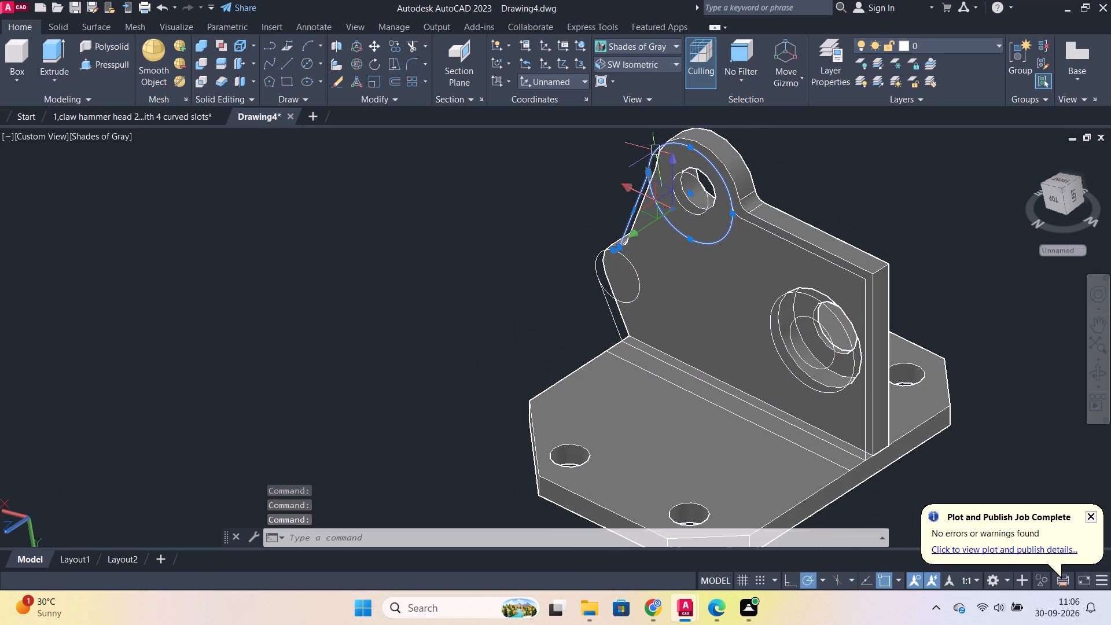
{"action": "left_click", "coordinate": [759, 231]}
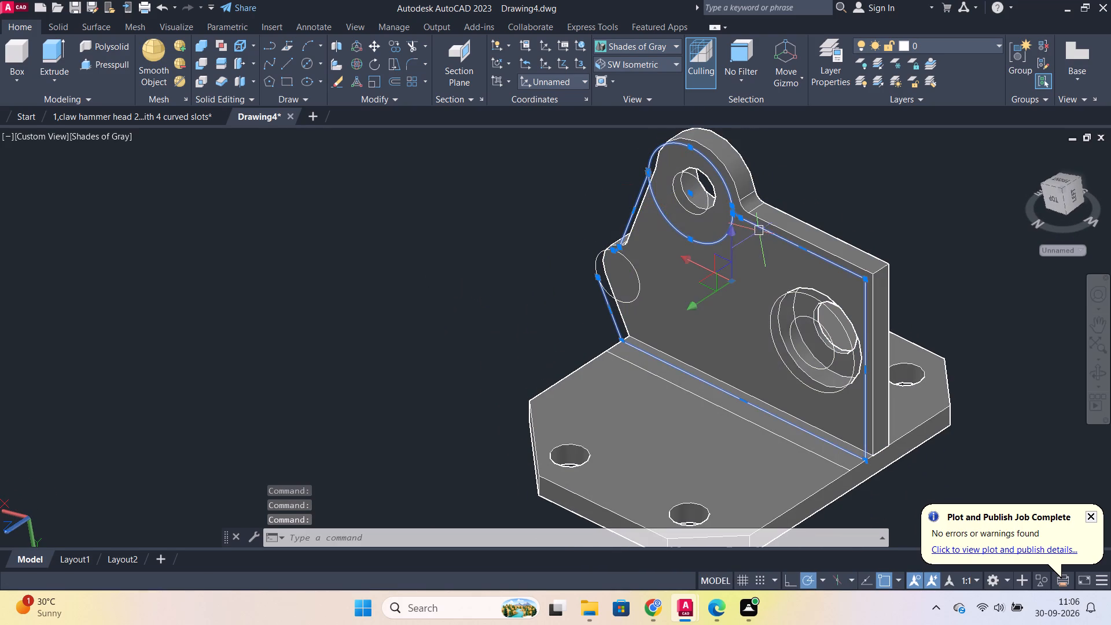
{"action": "scroll", "coordinate": [612, 291], "scroll_direction": "up", "scroll_amount": 2}
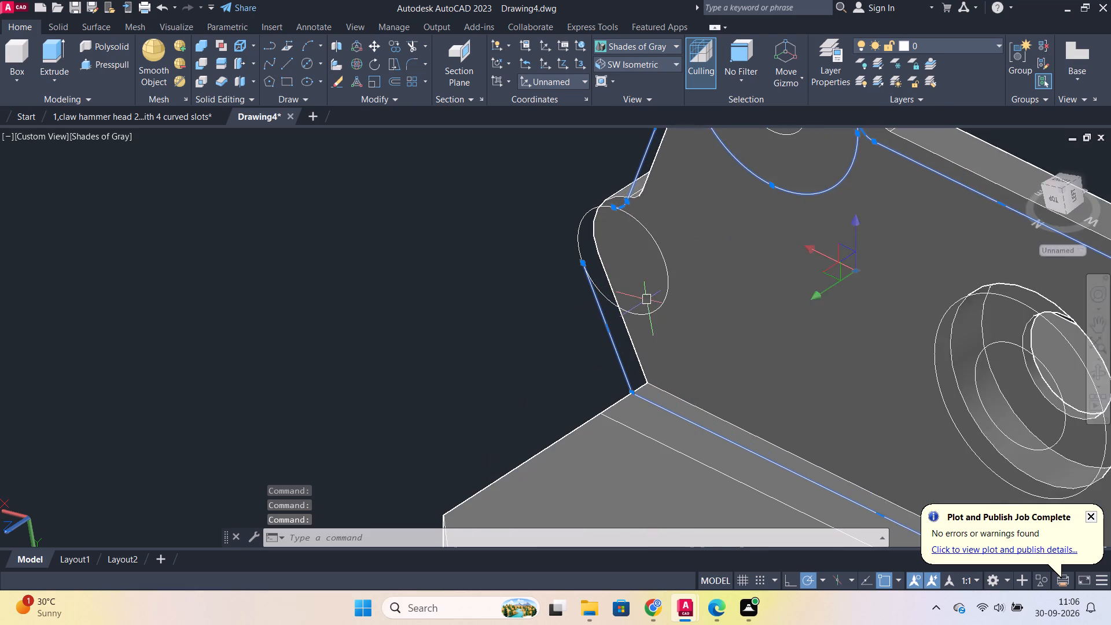
{"action": "left_click", "coordinate": [639, 315]}
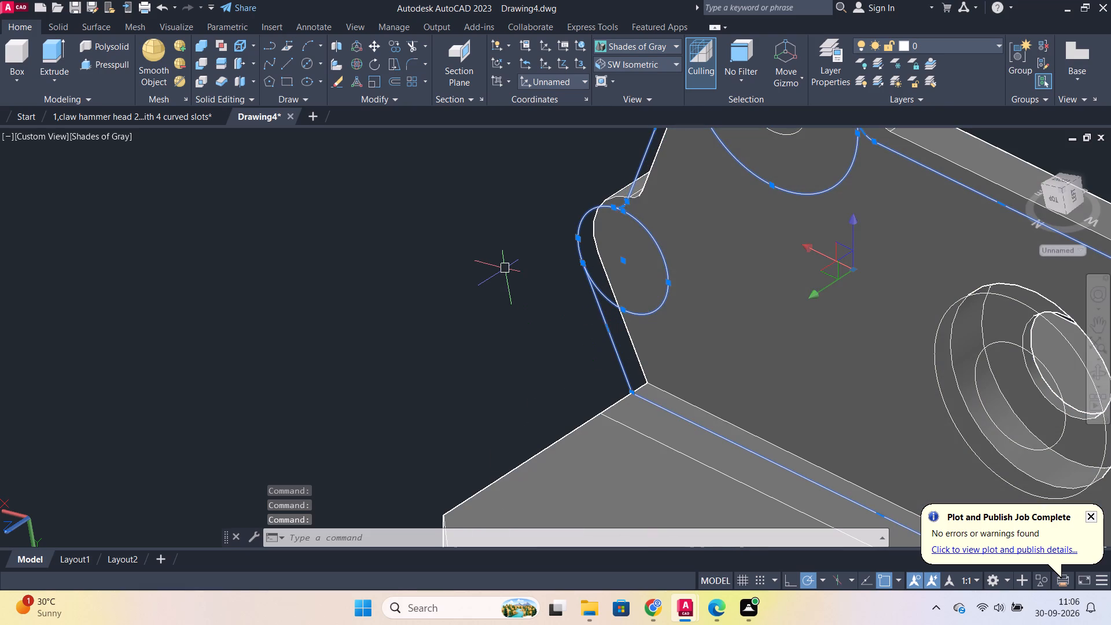
{"action": "type", "text": "co"}
{"action": "key", "text": "Return"}
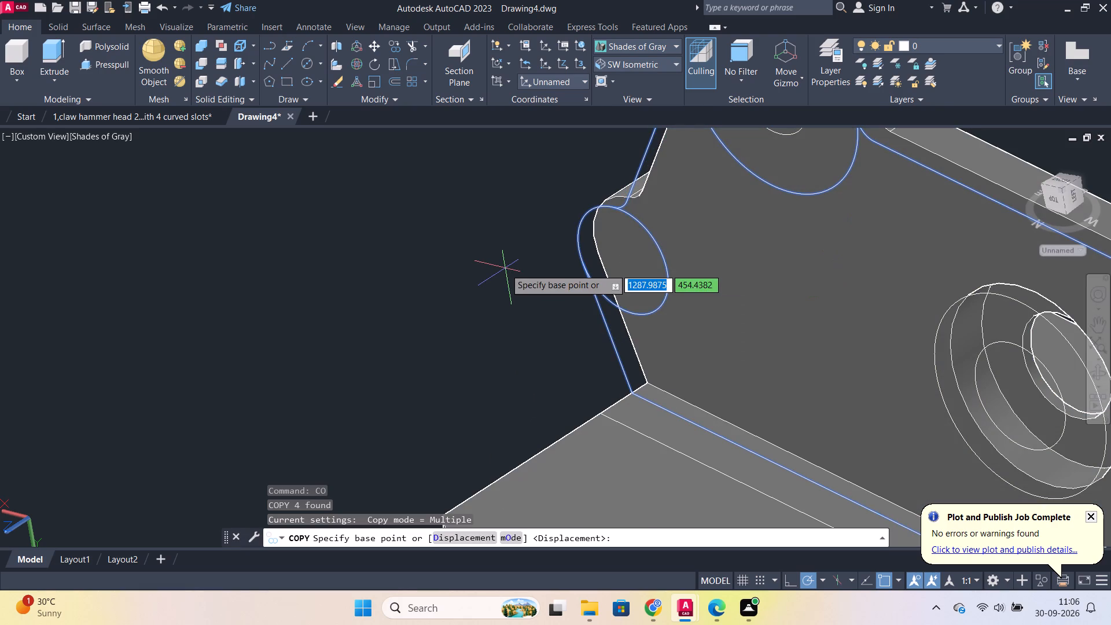
{"action": "scroll", "coordinate": [505, 269], "scroll_direction": "down", "scroll_amount": 1}
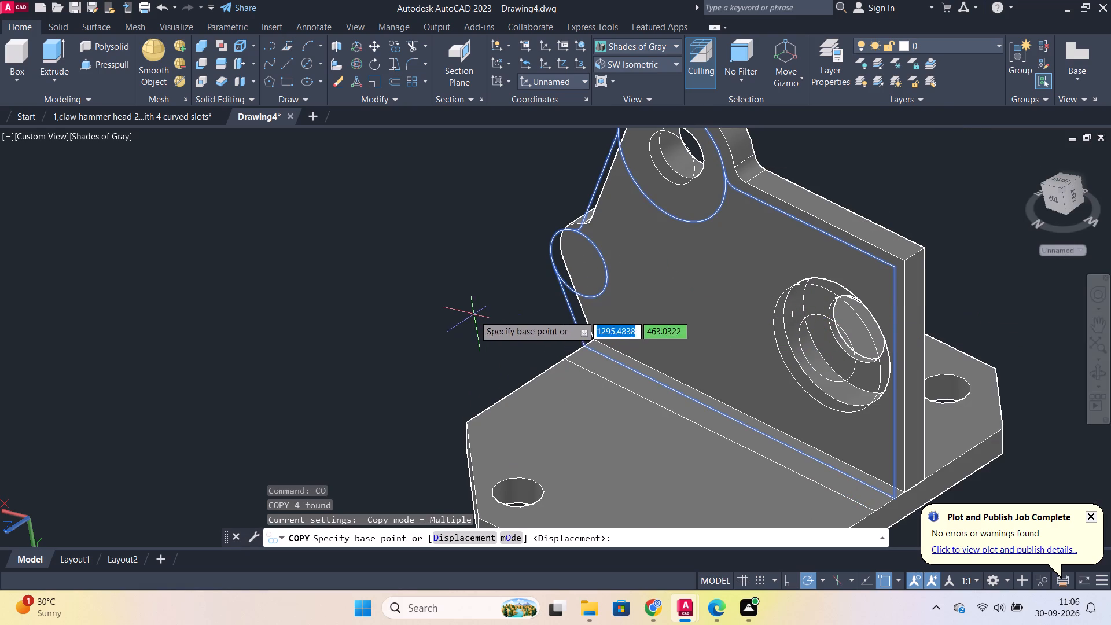
{"action": "middle_click_drag", "start_coordinate": [474, 315], "coordinate": [443, 256]}
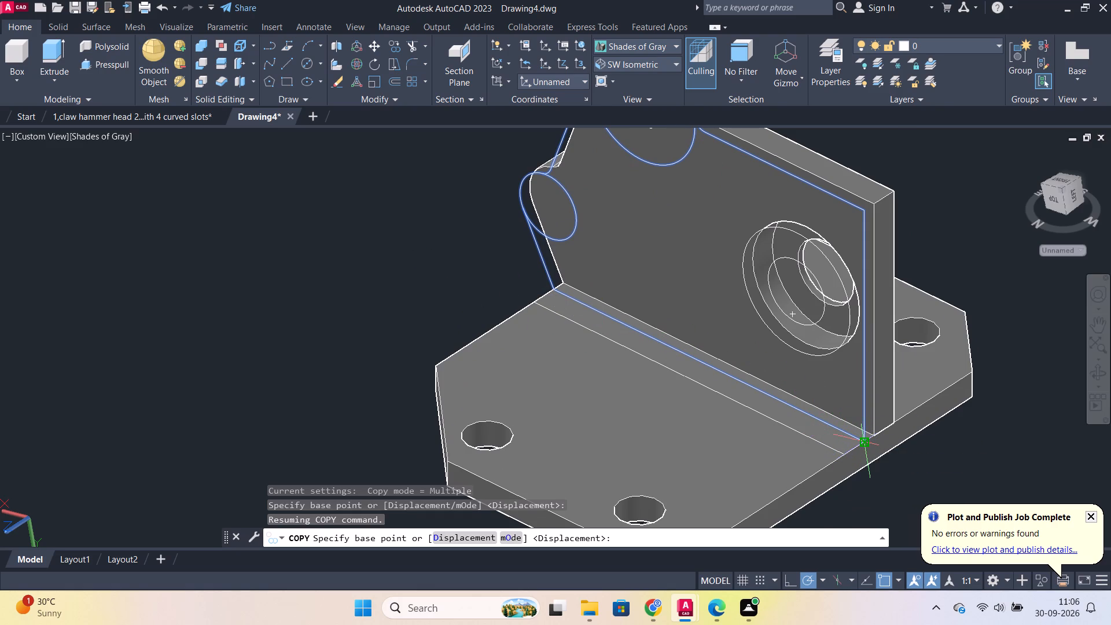
{"action": "scroll", "coordinate": [862, 444], "scroll_direction": "up", "scroll_amount": 2}
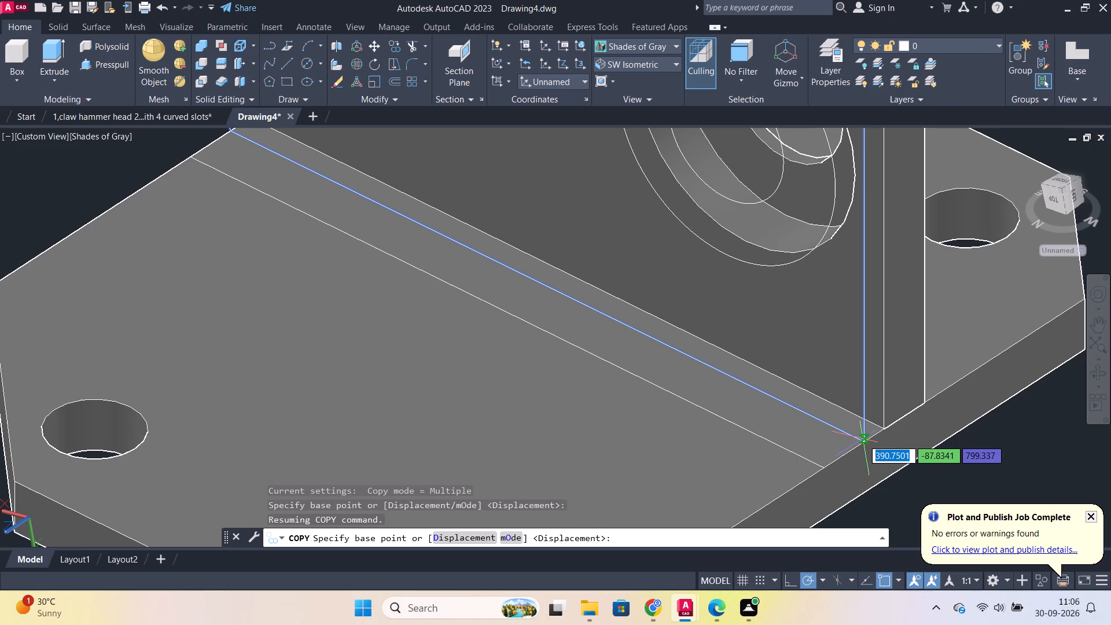
{"action": "left_click", "coordinate": [863, 440]}
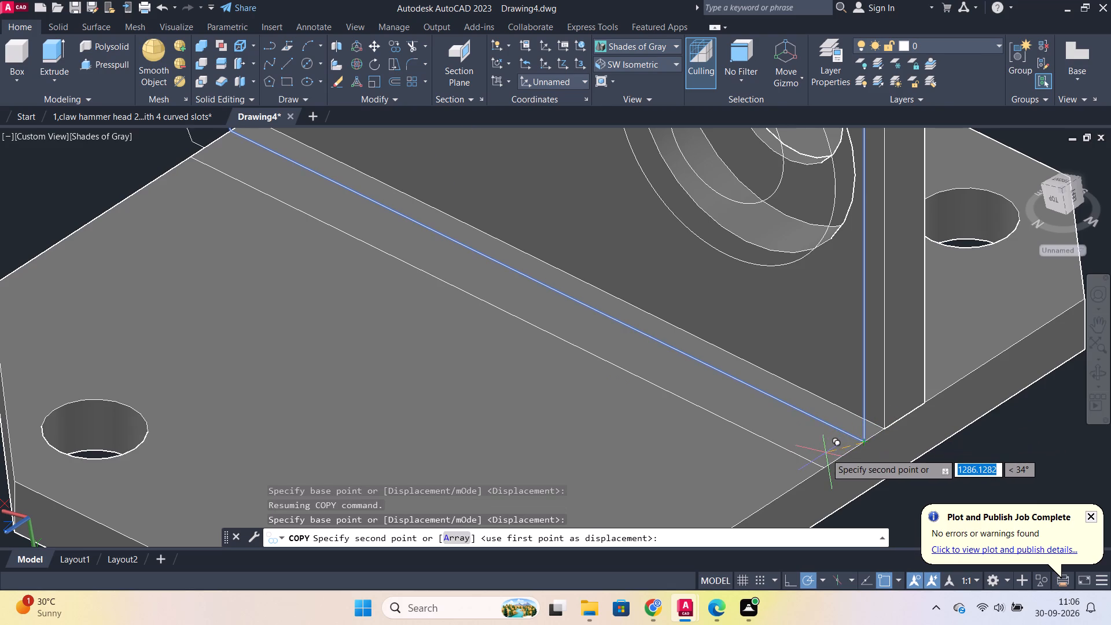
{"action": "scroll", "coordinate": [826, 453], "scroll_direction": "down", "scroll_amount": 1}
{"action": "scroll", "coordinate": [782, 488], "scroll_direction": "down", "scroll_amount": 2}
{"action": "middle_click_drag", "start_coordinate": [739, 465], "coordinate": [680, 424]}
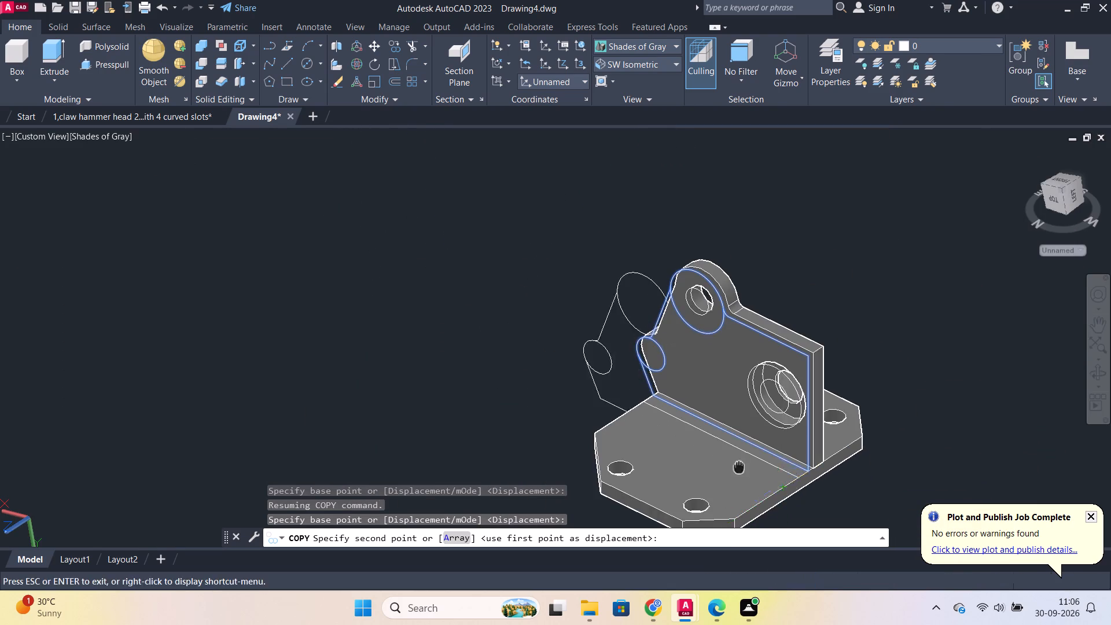
{"action": "middle_click_drag", "start_coordinate": [680, 424], "coordinate": [657, 390]}
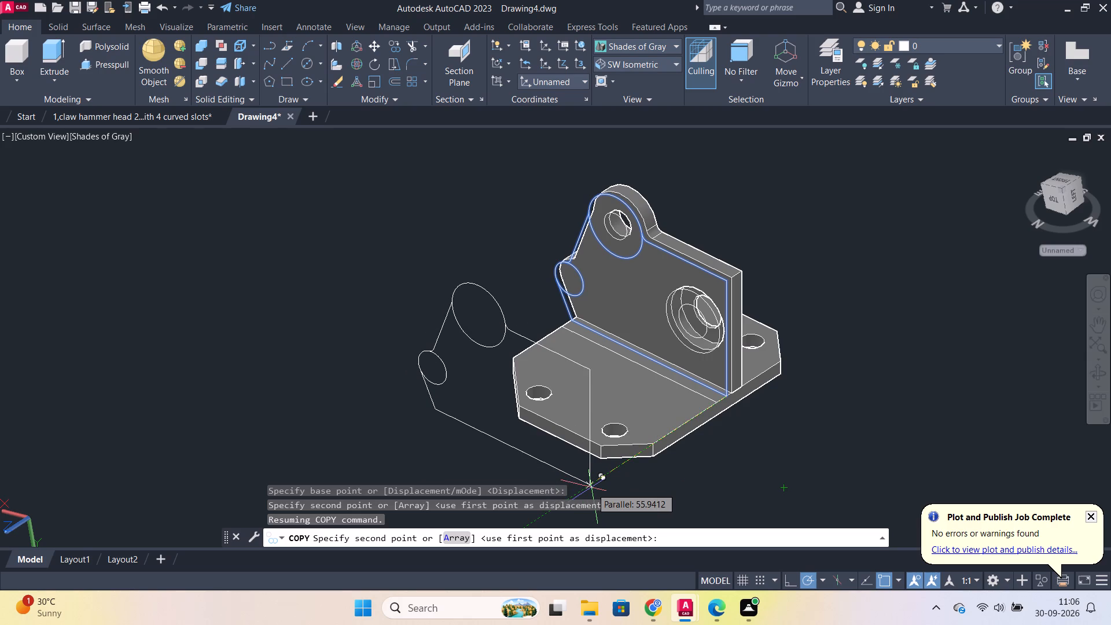
{"action": "type", "text": "12"}
{"action": "key", "text": "BackSpace"}
{"action": "key", "text": "BackSpace"}
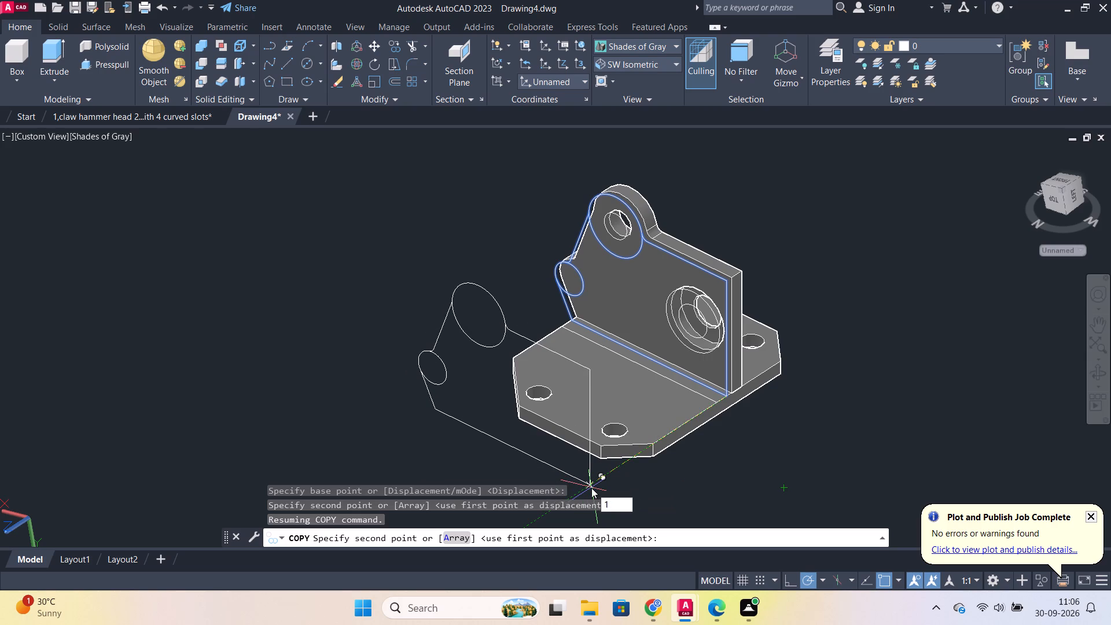
{"action": "key", "text": "6"}
{"action": "key", "text": "Return"}
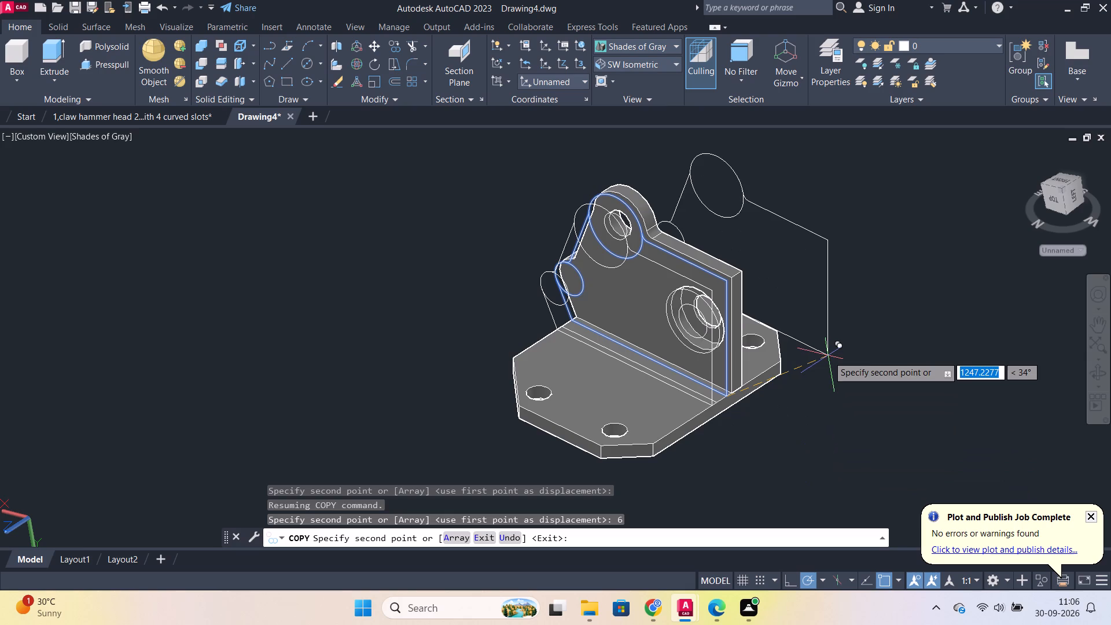
{"action": "key", "text": "Escape"}
Move the two concentric circles at the large bore 6 units along +Z from their centre, away from the upright bracket.
{"action": "middle_click_drag", "start_coordinate": [874, 388], "coordinate": [796, 359], "text": "shift"}
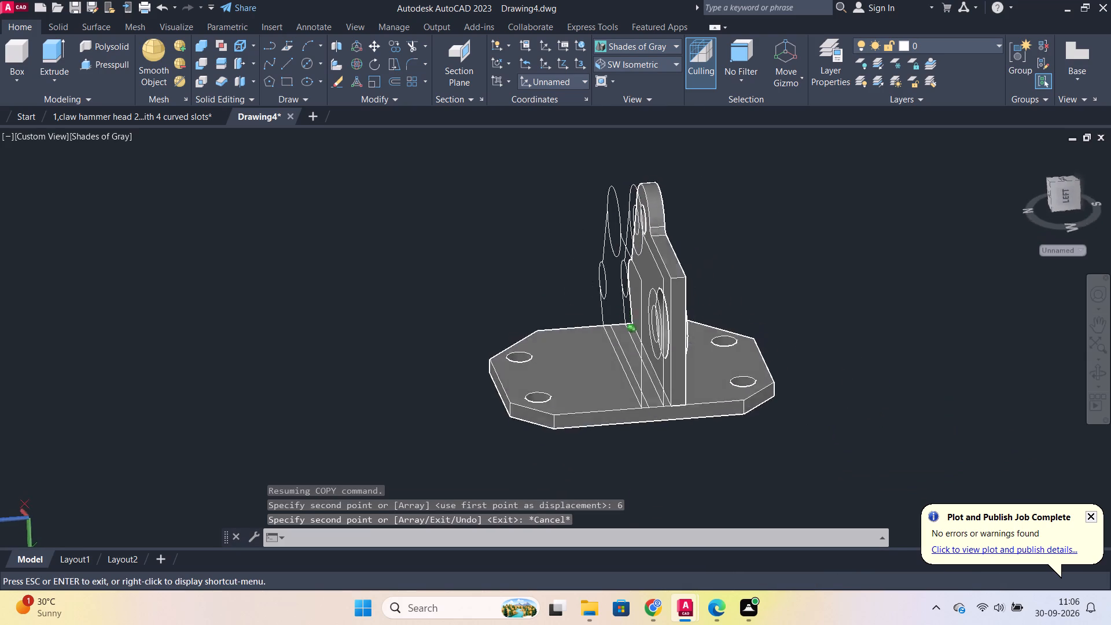
{"action": "middle_click_drag", "start_coordinate": [796, 359], "coordinate": [811, 330], "text": "shift"}
{"action": "scroll", "coordinate": [789, 308], "scroll_direction": "up", "scroll_amount": 1}
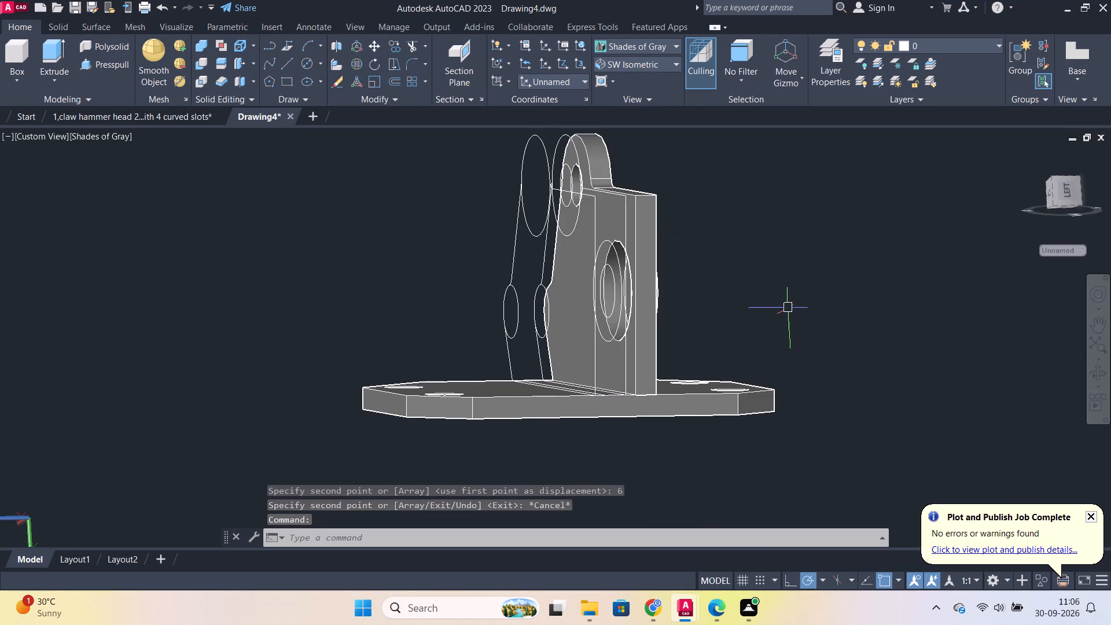
{"action": "middle_click_drag", "start_coordinate": [788, 308], "coordinate": [803, 330], "text": "shift"}
{"action": "scroll", "coordinate": [667, 332], "scroll_direction": "up", "scroll_amount": 1}
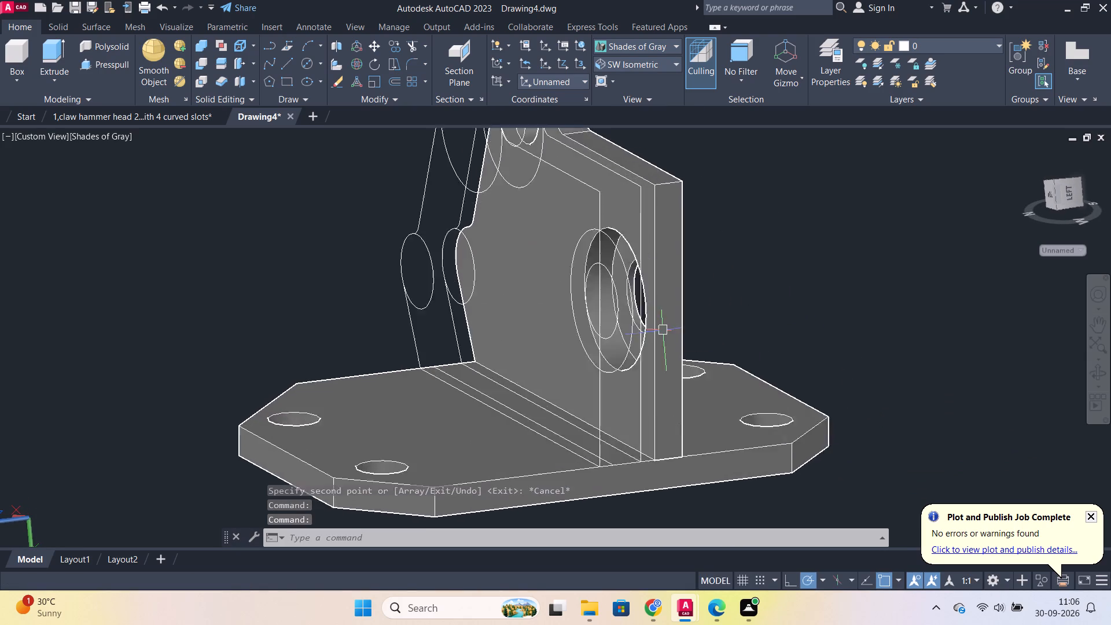
{"action": "scroll", "coordinate": [663, 330], "scroll_direction": "up", "scroll_amount": 2}
{"action": "left_click", "coordinate": [593, 249]}
{"action": "left_click", "coordinate": [566, 257]}
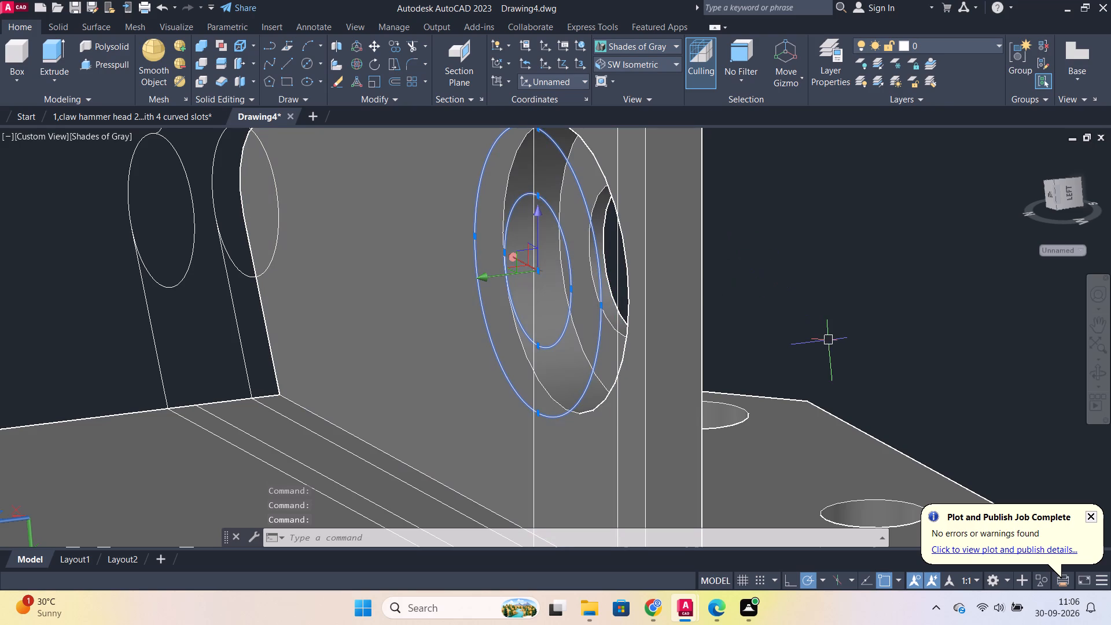
{"action": "key", "text": "m"}
{"action": "key", "text": "Return"}
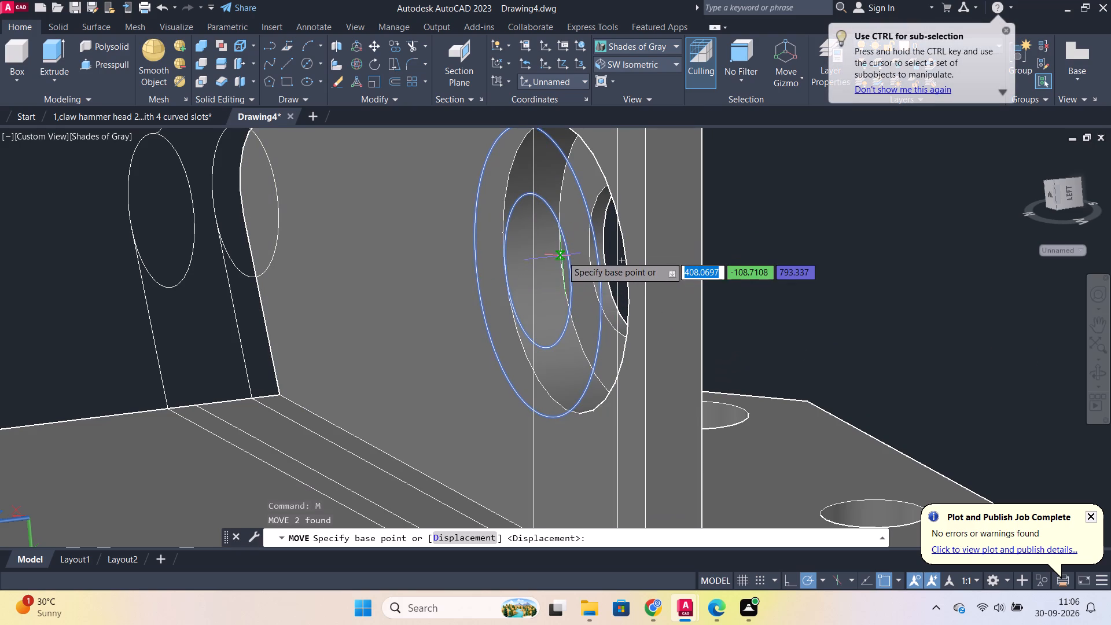
{"action": "left_click", "coordinate": [538, 270]}
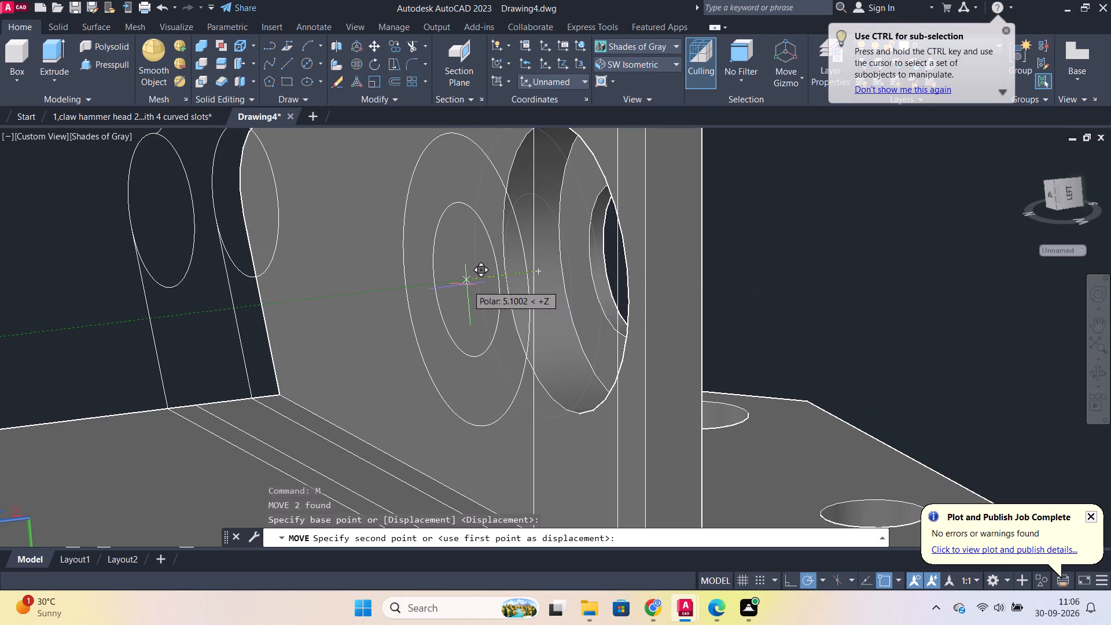
{"action": "key", "text": "6"}
{"action": "key", "text": "Return"}
Examine from the side how the copied outline and moved circles are spaced from the upright bracket above the base plate.
{"action": "scroll", "coordinate": [467, 285], "scroll_direction": "down", "scroll_amount": 1}
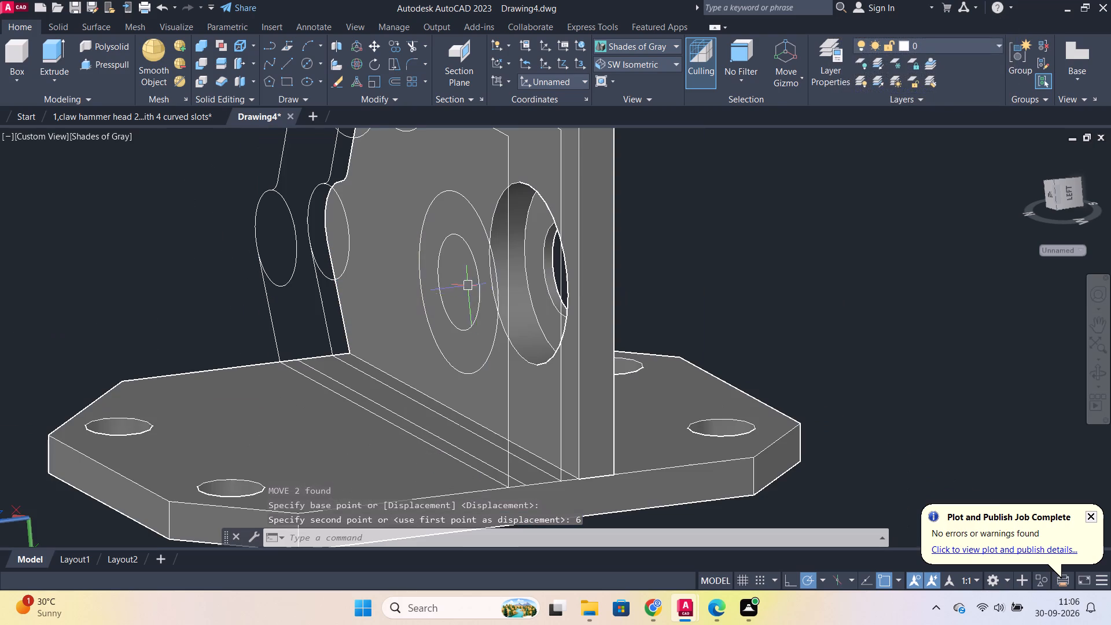
{"action": "scroll", "coordinate": [697, 282], "scroll_direction": "down", "scroll_amount": 1}
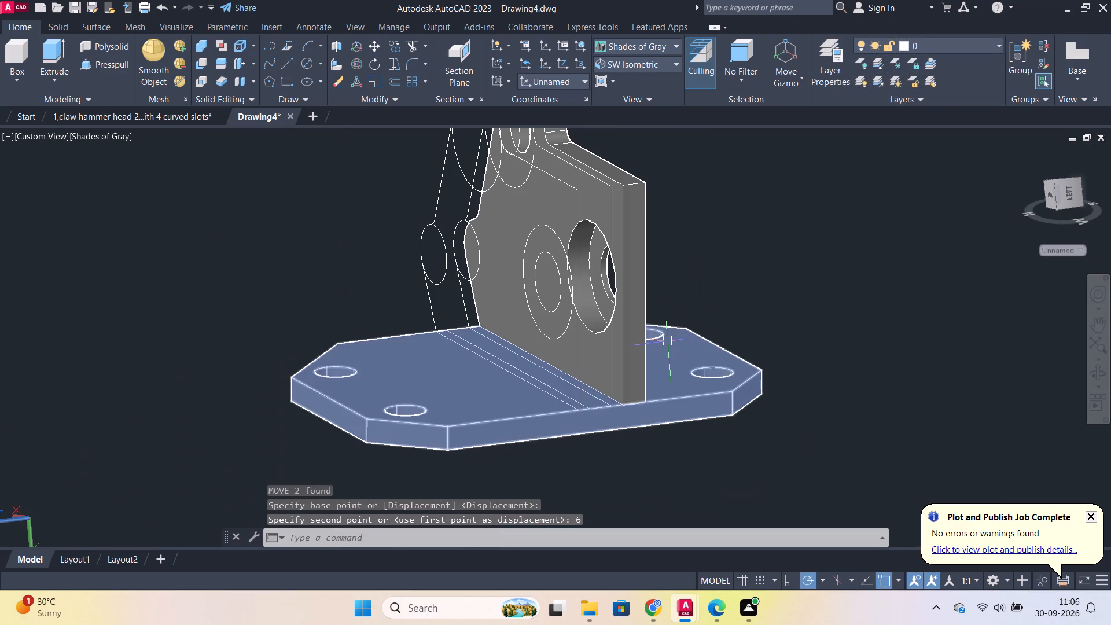
{"action": "middle_click_drag", "start_coordinate": [356, 289], "coordinate": [364, 293], "text": "shift"}
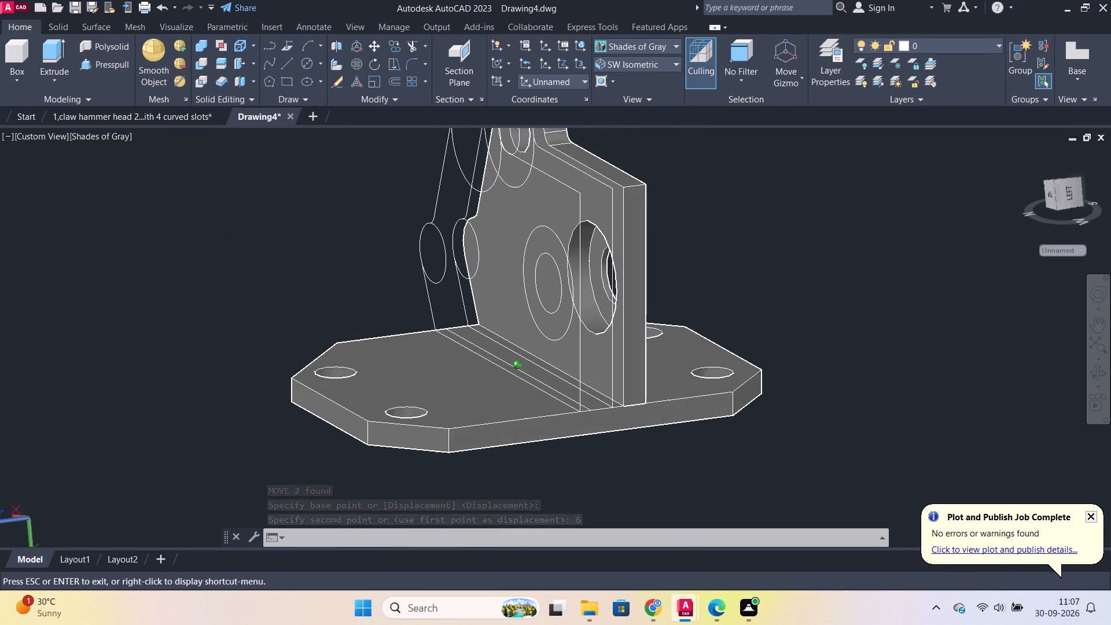
{"action": "middle_click_drag", "start_coordinate": [364, 293], "coordinate": [645, 274], "text": "shift"}
{"action": "middle_click", "coordinate": [648, 271], "text": "shift"}
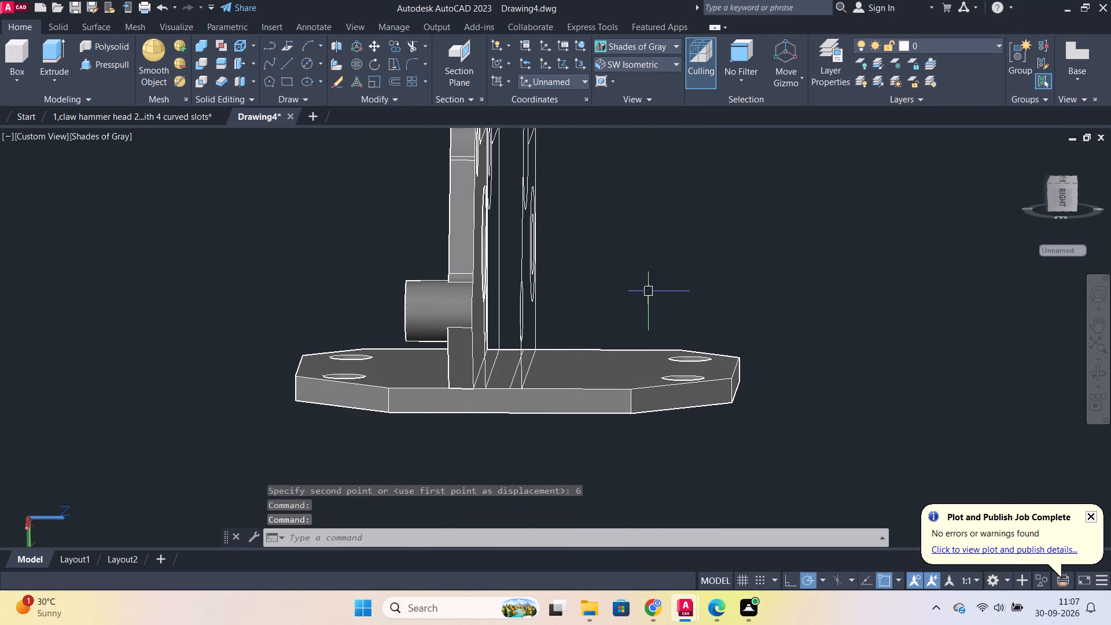
{"action": "scroll", "coordinate": [636, 289], "scroll_direction": "down", "scroll_amount": 1}
{"action": "middle_click_drag", "start_coordinate": [636, 286], "coordinate": [634, 273], "text": "shift"}
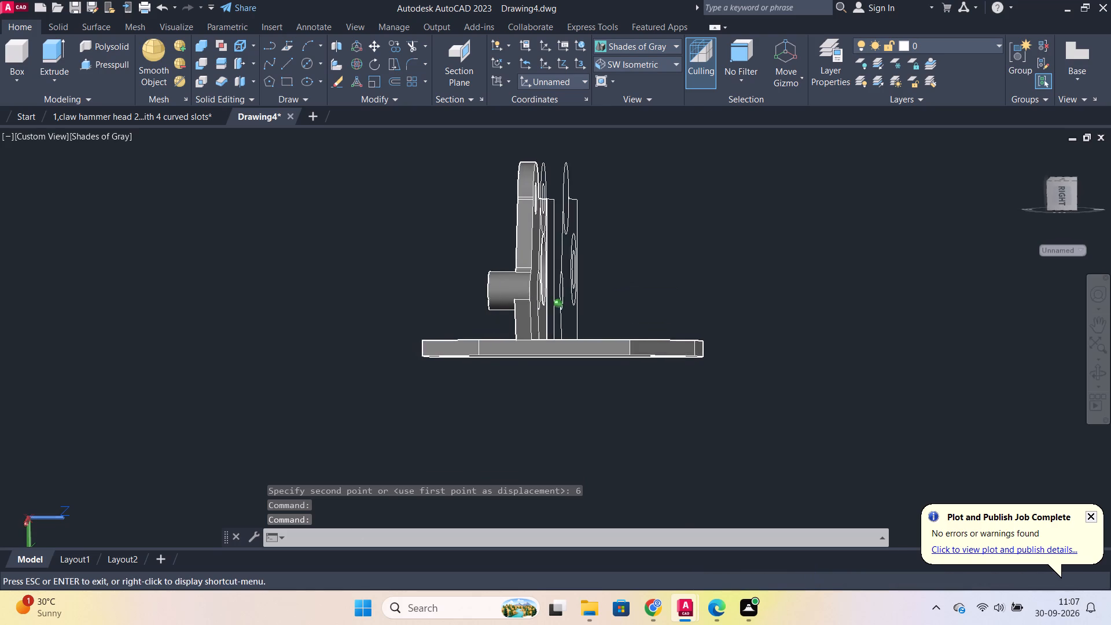
{"action": "middle_click_drag", "start_coordinate": [634, 273], "coordinate": [505, 288], "text": "shift"}
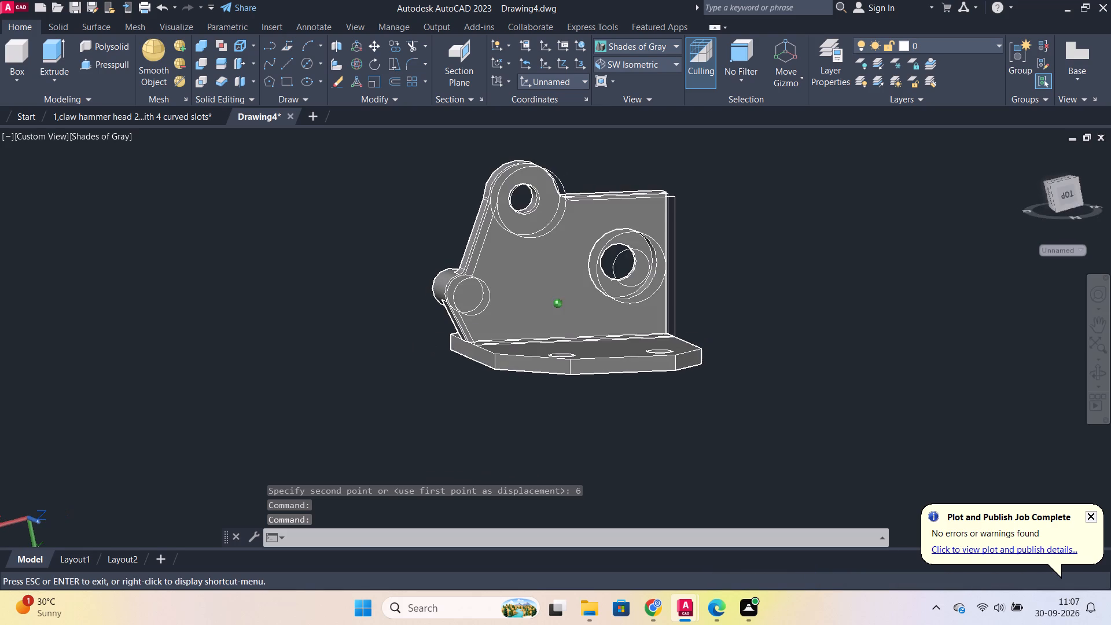
{"action": "middle_click_drag", "start_coordinate": [505, 288], "coordinate": [639, 277], "text": "shift"}
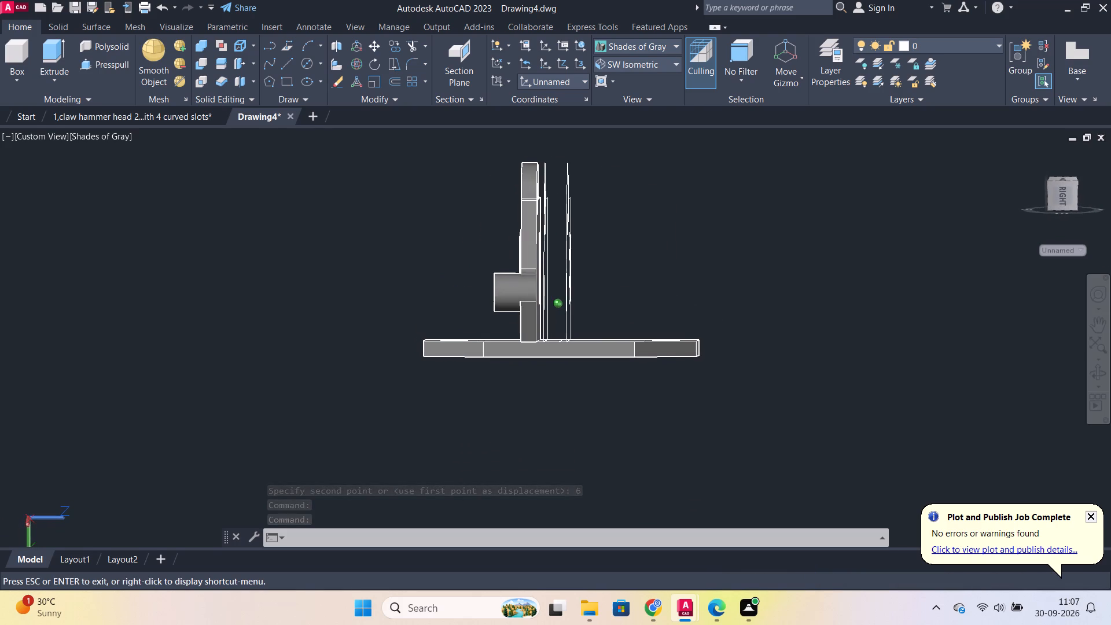
{"action": "middle_click_drag", "start_coordinate": [639, 277], "coordinate": [634, 297], "text": "shift"}
{"action": "scroll", "coordinate": [597, 289], "scroll_direction": "up", "scroll_amount": 1}
{"action": "middle_click_drag", "start_coordinate": [597, 289], "coordinate": [605, 271], "text": "shift"}
{"action": "scroll", "coordinate": [605, 271], "scroll_direction": "up", "scroll_amount": 2}
{"action": "scroll", "coordinate": [605, 277], "scroll_direction": "down", "scroll_amount": 2}
{"action": "scroll", "coordinate": [543, 358], "scroll_direction": "down", "scroll_amount": 2}
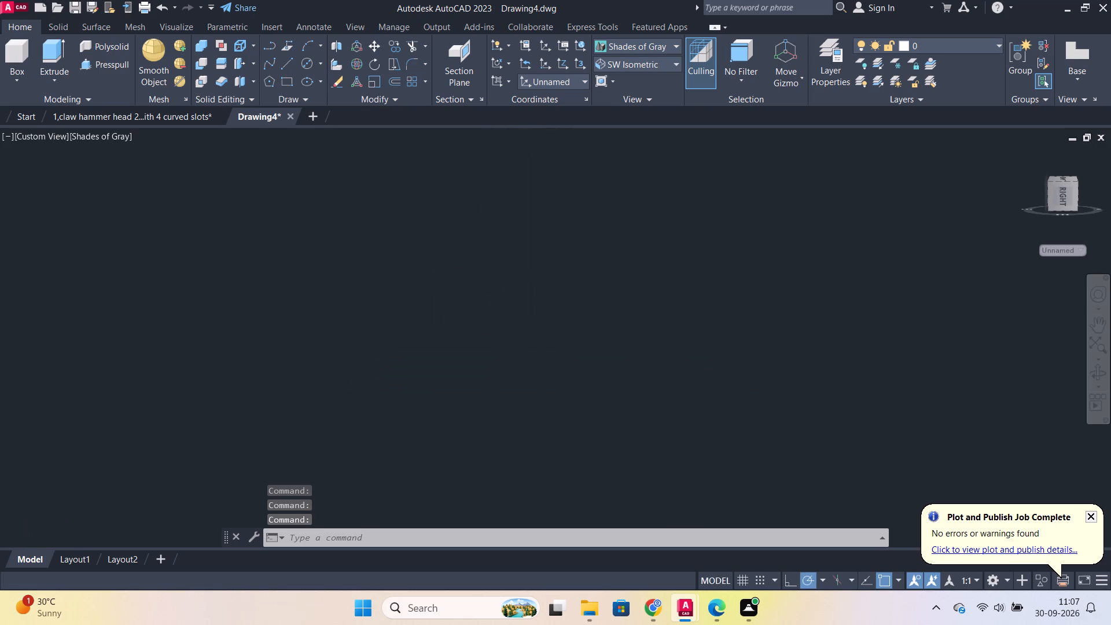
{"action": "scroll", "coordinate": [543, 363], "scroll_direction": "down", "scroll_amount": 7}
{"action": "scroll", "coordinate": [534, 329], "scroll_direction": "up", "scroll_amount": 1}
{"action": "scroll", "coordinate": [558, 286], "scroll_direction": "up", "scroll_amount": 5}
{"action": "scroll", "coordinate": [561, 413], "scroll_direction": "up", "scroll_amount": 3}
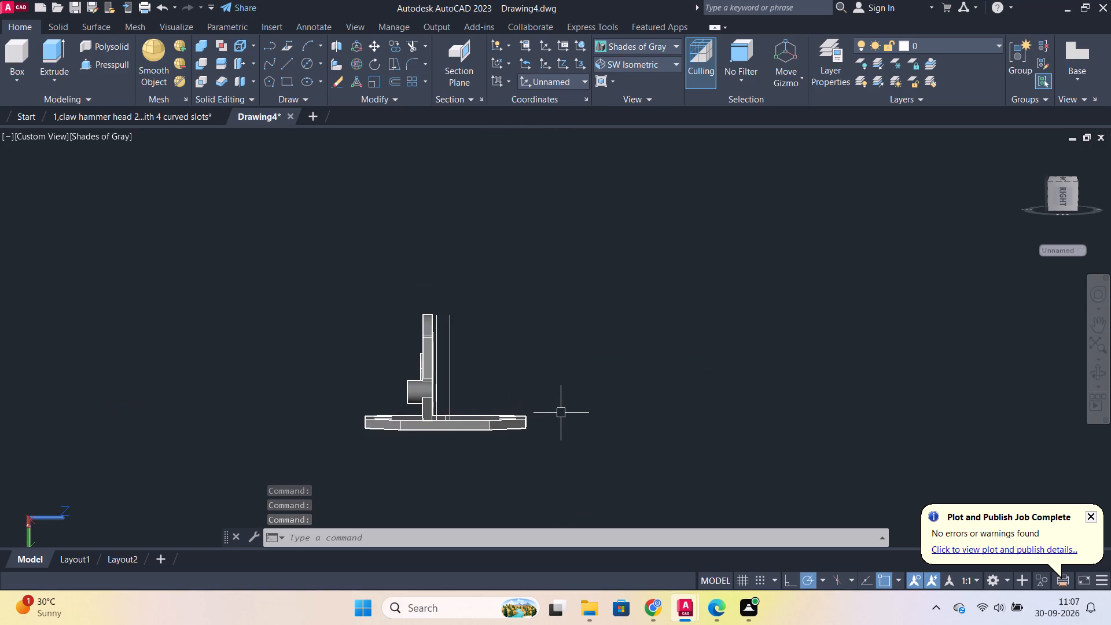
{"action": "scroll", "coordinate": [561, 413], "scroll_direction": "up", "scroll_amount": 3}
{"action": "scroll", "coordinate": [475, 384], "scroll_direction": "up", "scroll_amount": 1}
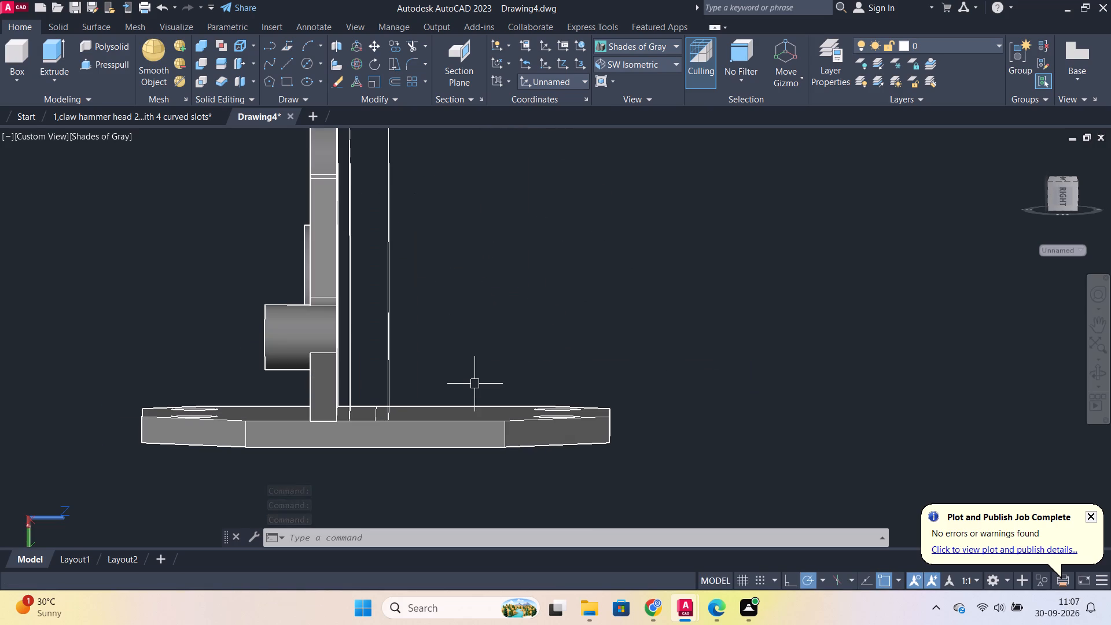
{"action": "scroll", "coordinate": [467, 362], "scroll_direction": "up", "scroll_amount": 2}
{"action": "scroll", "coordinate": [467, 362], "scroll_direction": "down", "scroll_amount": 1}
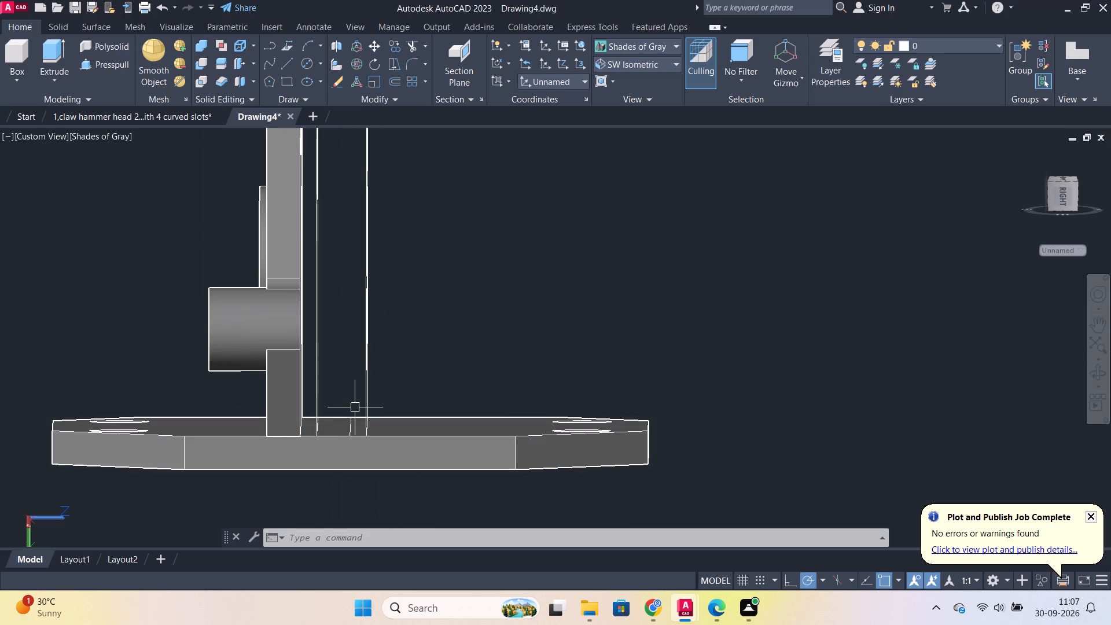
{"action": "scroll", "coordinate": [354, 408], "scroll_direction": "up", "scroll_amount": 2}
{"action": "scroll", "coordinate": [354, 407], "scroll_direction": "down", "scroll_amount": 3}
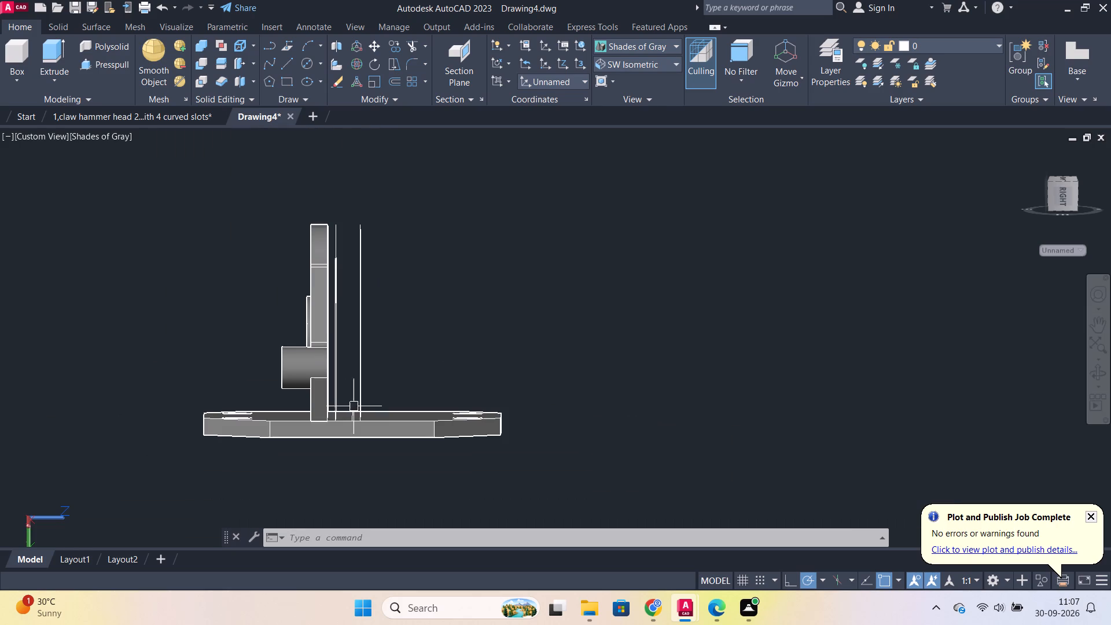
Examine how the copied outline curves are spaced from the upright bracket's foot along the base plate's edge.
{"action": "middle_click_drag", "start_coordinate": [516, 389], "coordinate": [251, 371], "text": "shift"}
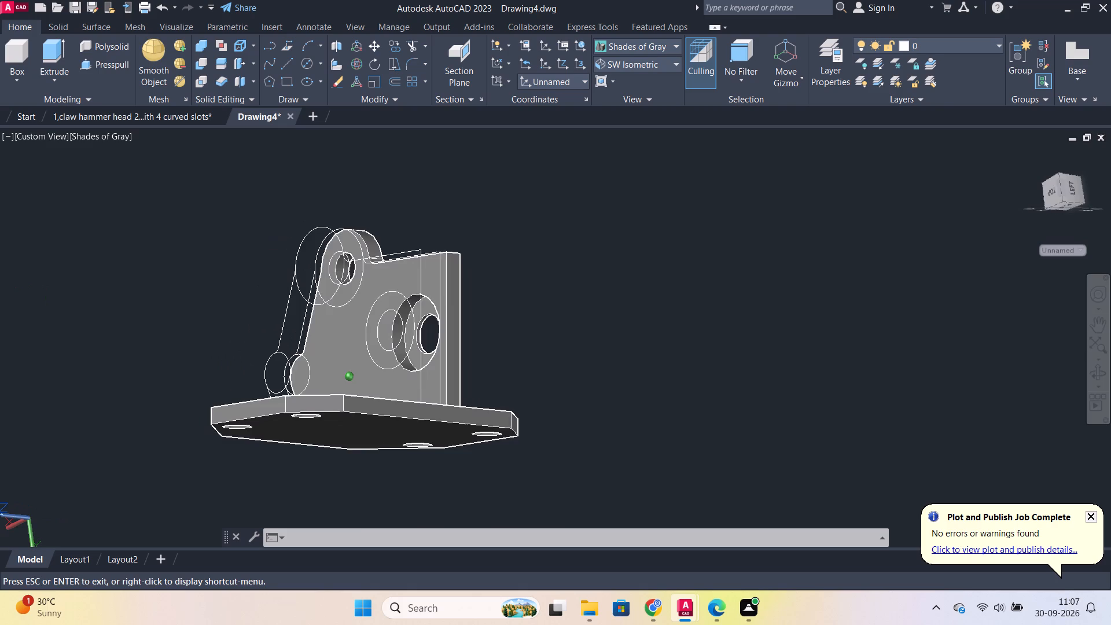
{"action": "middle_click_drag", "start_coordinate": [251, 371], "coordinate": [219, 407], "text": "shift"}
{"action": "middle_click_drag", "start_coordinate": [555, 402], "coordinate": [524, 396]}
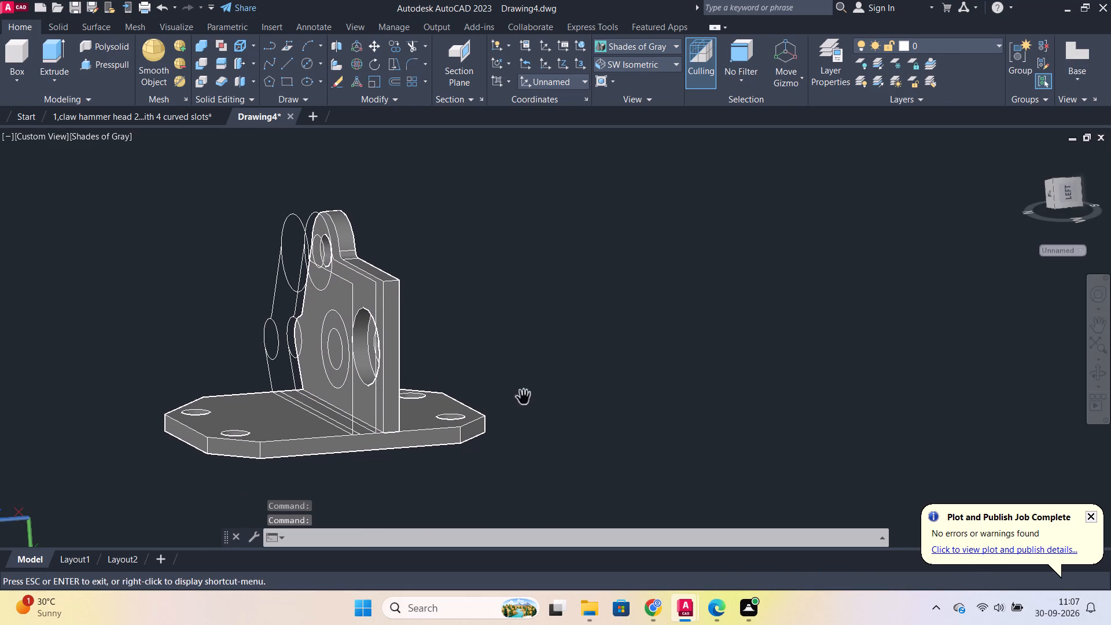
{"action": "scroll", "coordinate": [514, 382], "scroll_direction": "up", "scroll_amount": 2}
{"action": "middle_click_drag", "start_coordinate": [530, 396], "coordinate": [513, 394], "text": "shift"}
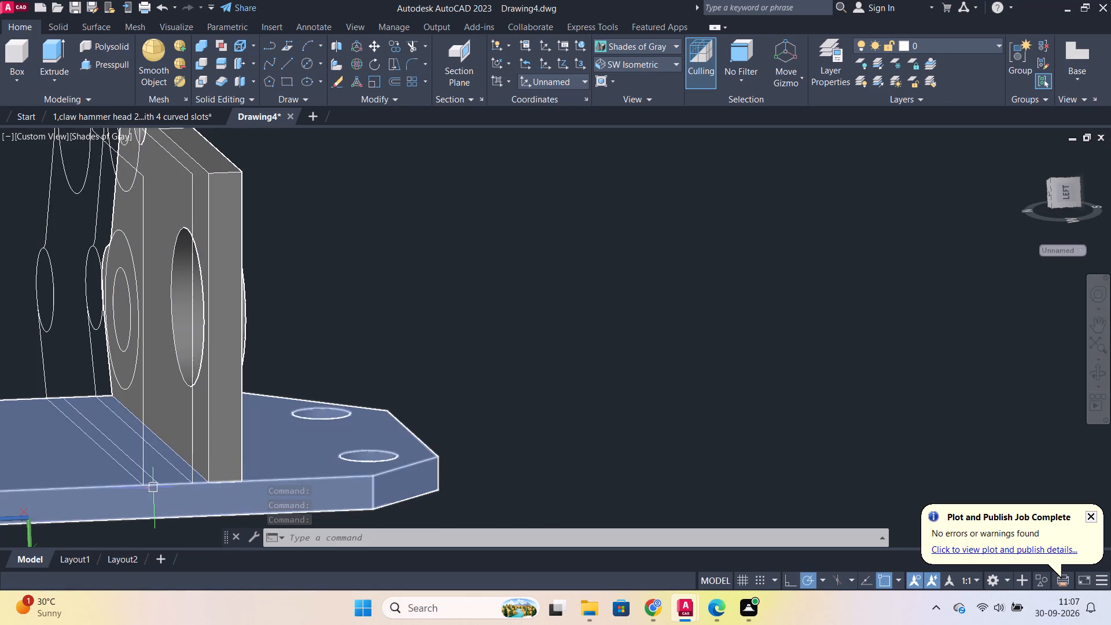
{"action": "middle_click_drag", "start_coordinate": [149, 488], "coordinate": [289, 419]}
{"action": "scroll", "coordinate": [371, 420], "scroll_direction": "up", "scroll_amount": 1}
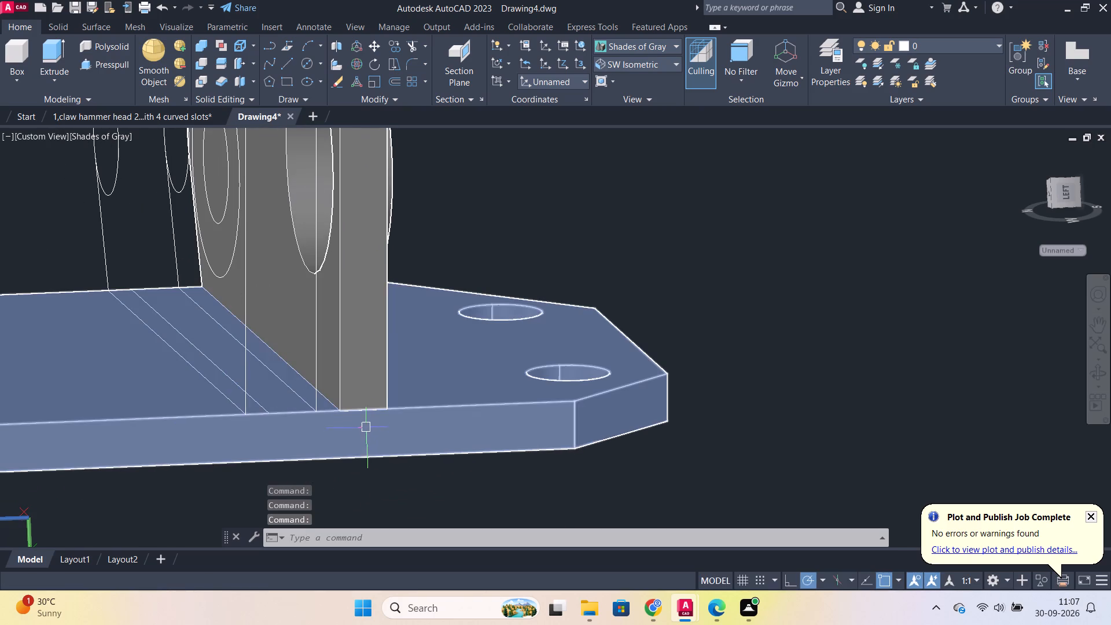
{"action": "middle_click_drag", "start_coordinate": [406, 448], "coordinate": [391, 438], "text": "shift"}
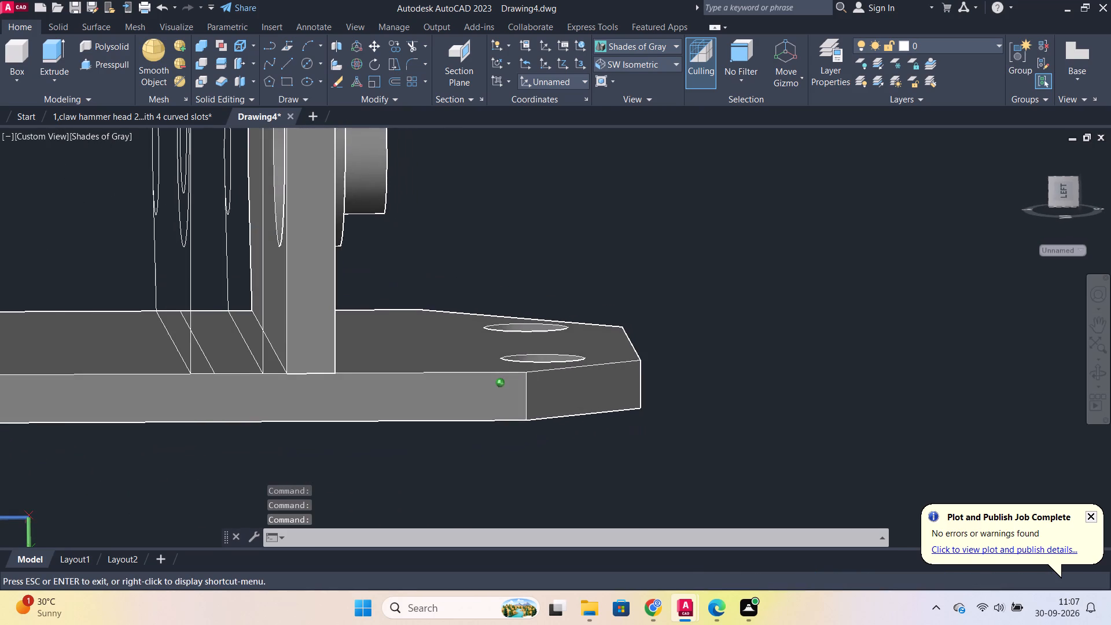
{"action": "middle_click_drag", "start_coordinate": [391, 438], "coordinate": [393, 443], "text": "shift"}
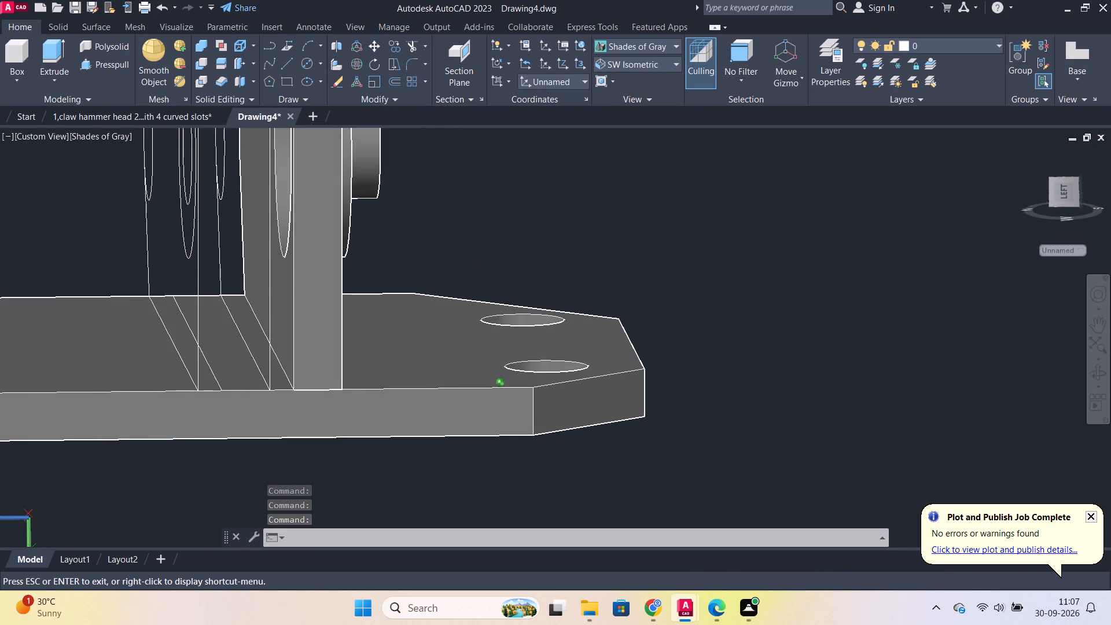
{"action": "middle_click_drag", "start_coordinate": [393, 443], "coordinate": [391, 444], "text": "shift"}
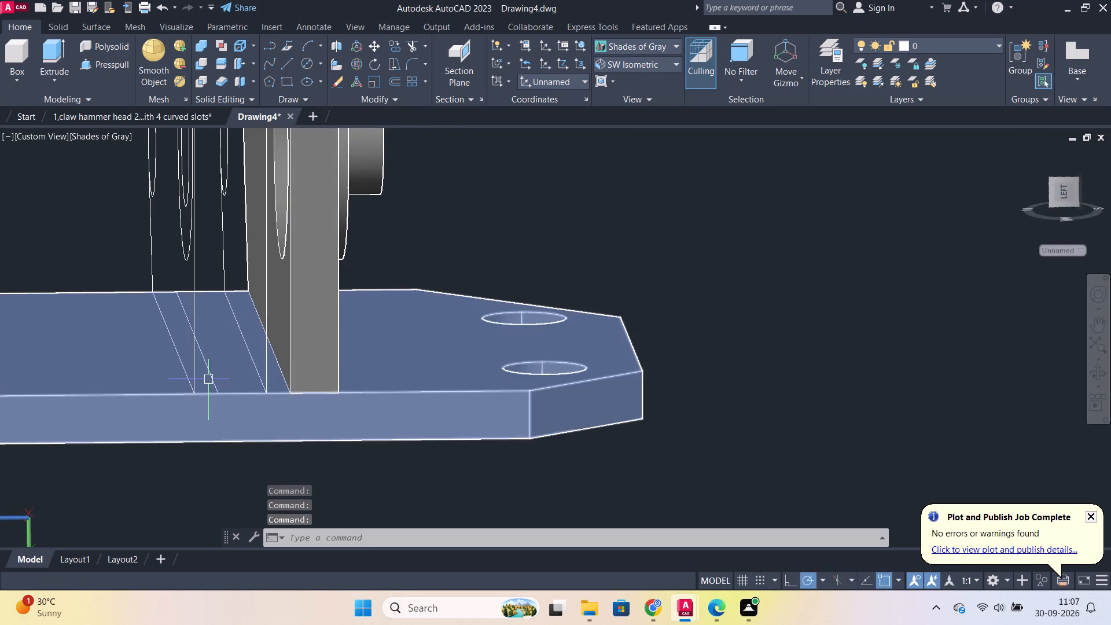
{"action": "left_click", "coordinate": [211, 377]}
{"action": "key", "text": "Escape"}
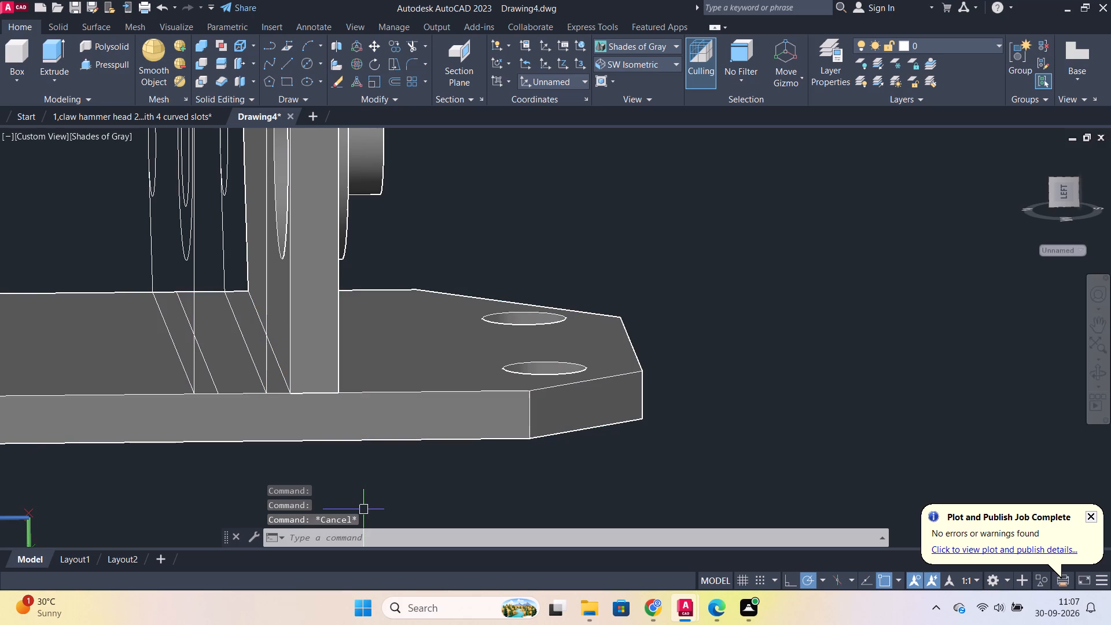
Undo the recent edits back to the single upright bracket on the base plate, before it was moved and copied.
{"action": "key", "text": "ctrl+z"}
{"action": "key", "text": "ctrl+z"}
{"action": "key", "text": "ctrl+z"}
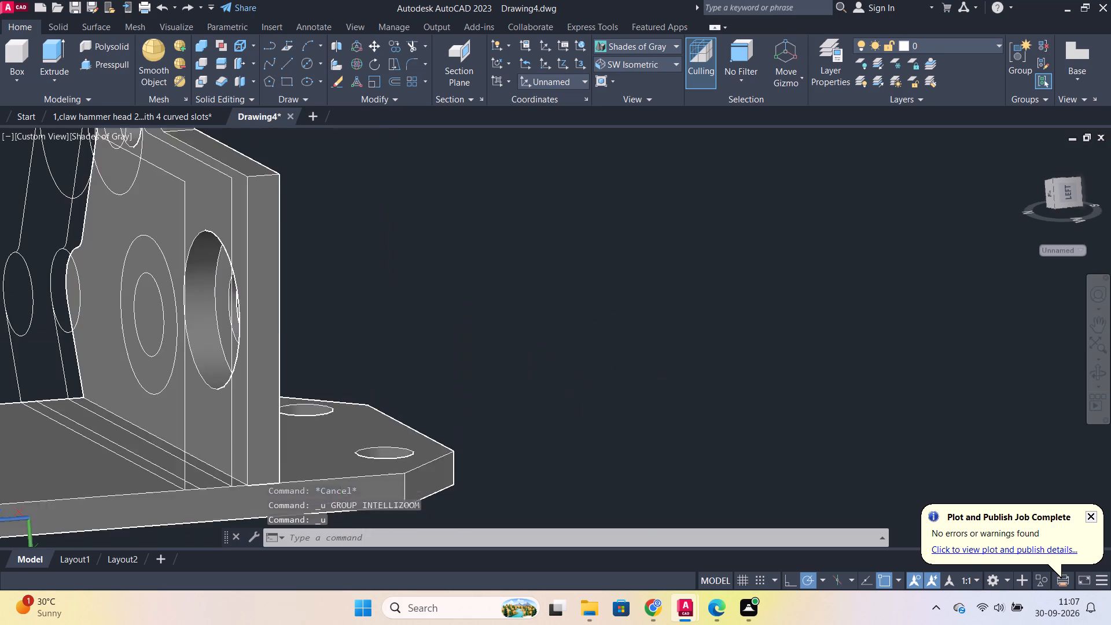
{"action": "key", "text": "ctrl+z"}
{"action": "key", "text": "ctrl+z"}
{"action": "key", "text": "ctrl+z"}
{"action": "key", "text": "ctrl+z"}
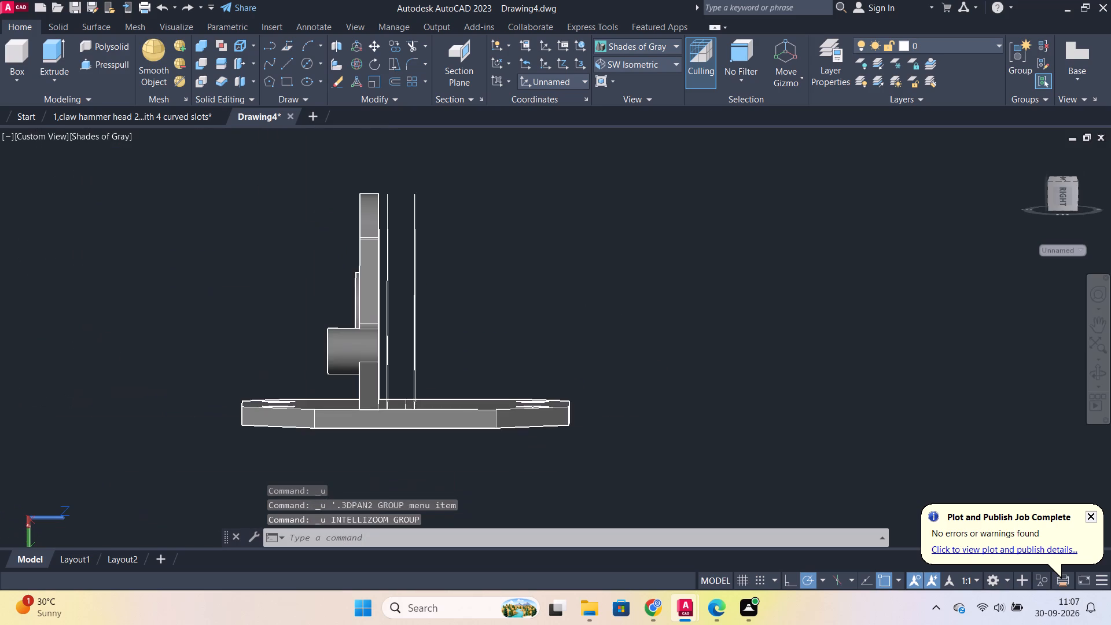
{"action": "key", "text": "ctrl+z"}
{"action": "key", "text": "ctrl+z"}
{"action": "key", "text": "ctrl+z"}
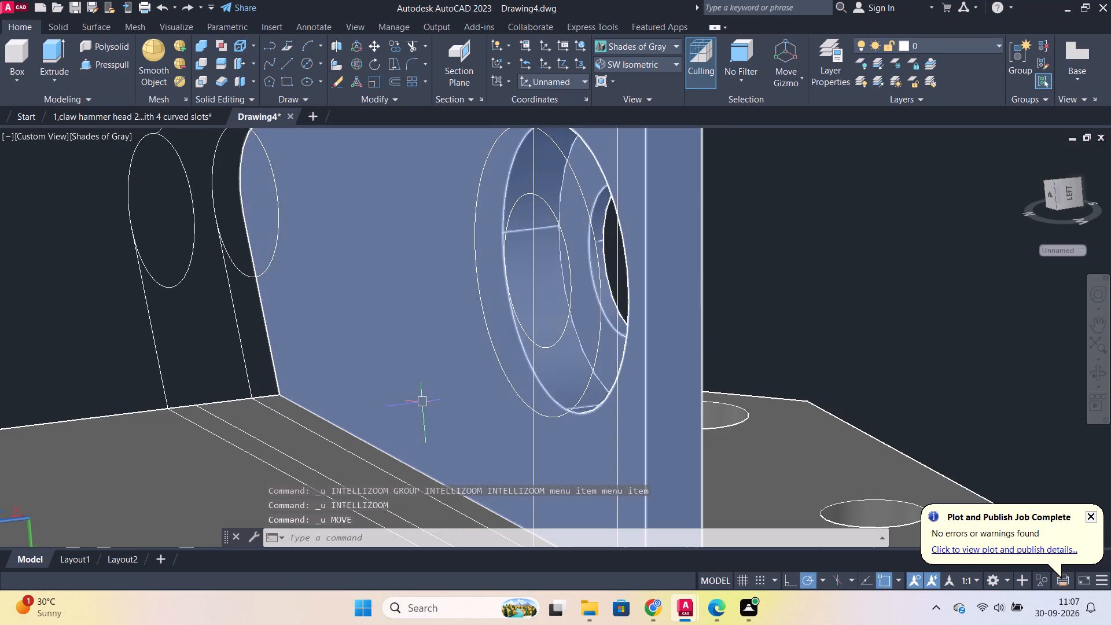
{"action": "key", "text": "ctrl+z"}
{"action": "key", "text": "ctrl+z"}
{"action": "key", "text": "ctrl+z"}
{"action": "key", "text": "ctrl+z"}
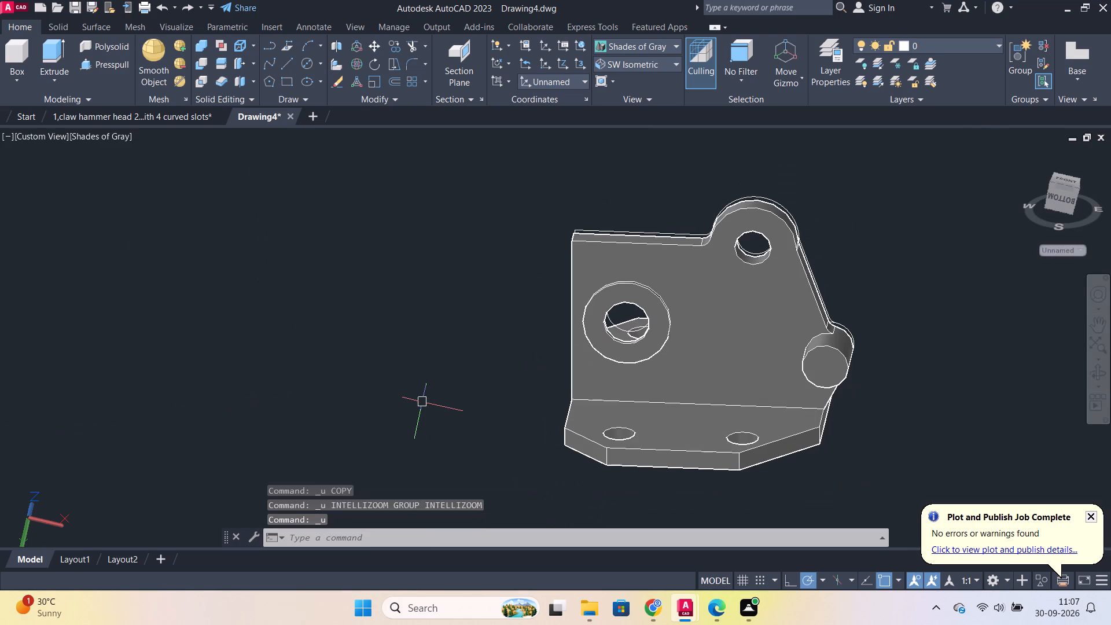
{"action": "key", "text": "ctrl+z"}
{"action": "key", "text": "ctrl+z"}
{"action": "key", "text": "ctrl+z"}
{"action": "key", "text": "ctrl+z"}
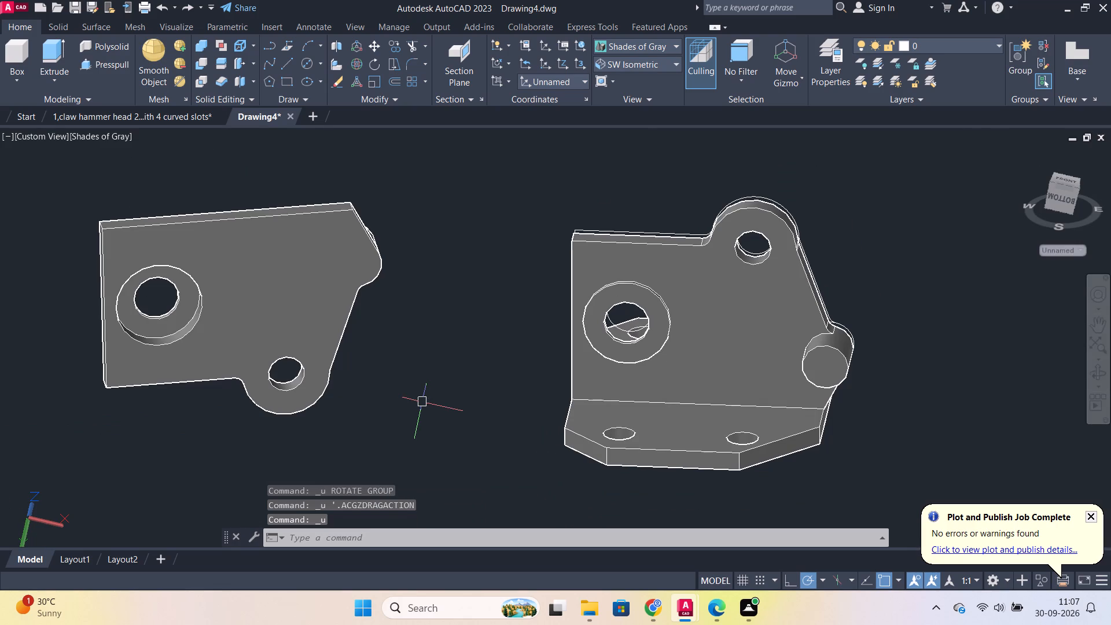
{"action": "key", "text": "ctrl+z"}
{"action": "key", "text": "ctrl+z"}
{"action": "key", "text": "ctrl+z"}
{"action": "key", "text": "ctrl+z"}
{"action": "key", "text": "ctrl+z"}
{"action": "key", "text": "ctrl+z"}
{"action": "key", "text": "ctrl+z"}
{"action": "key", "text": "ctrl+z"}
{"action": "key", "text": "ctrl+z"}
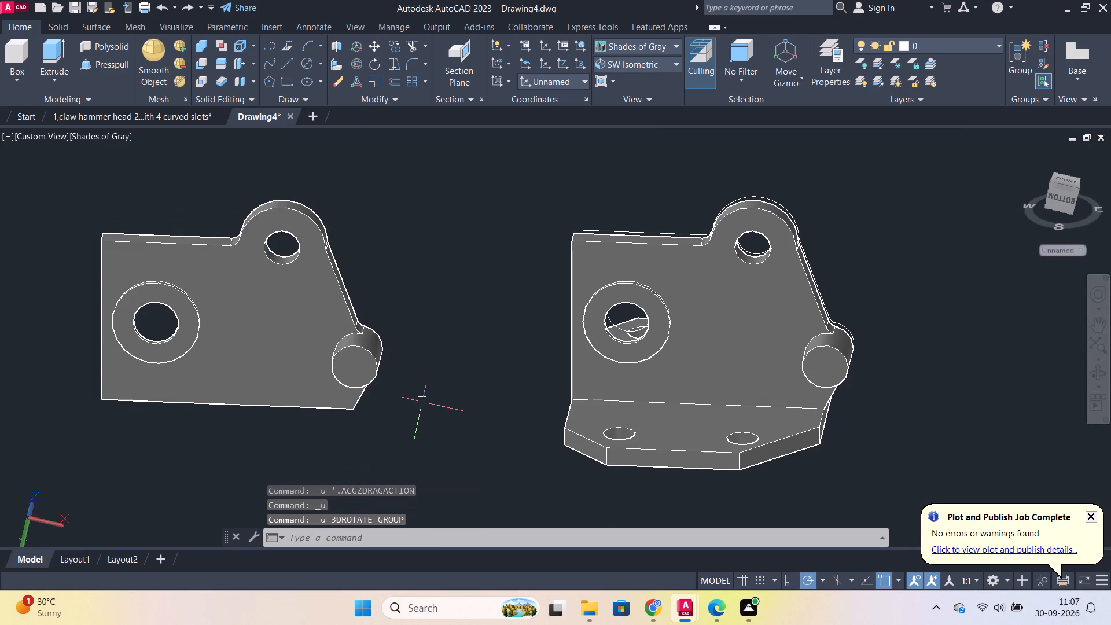
{"action": "key", "text": "ctrl+z"}
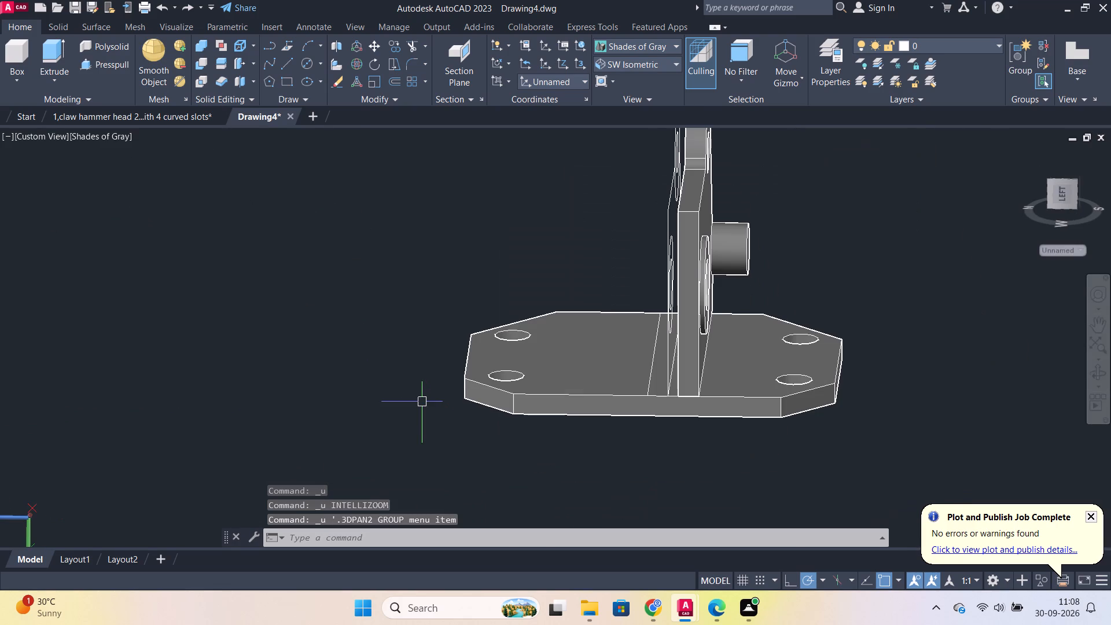
{"action": "key", "text": "ctrl+z"}
{"action": "key", "text": "ctrl+z"}
{"action": "key", "text": "ctrl+z"}
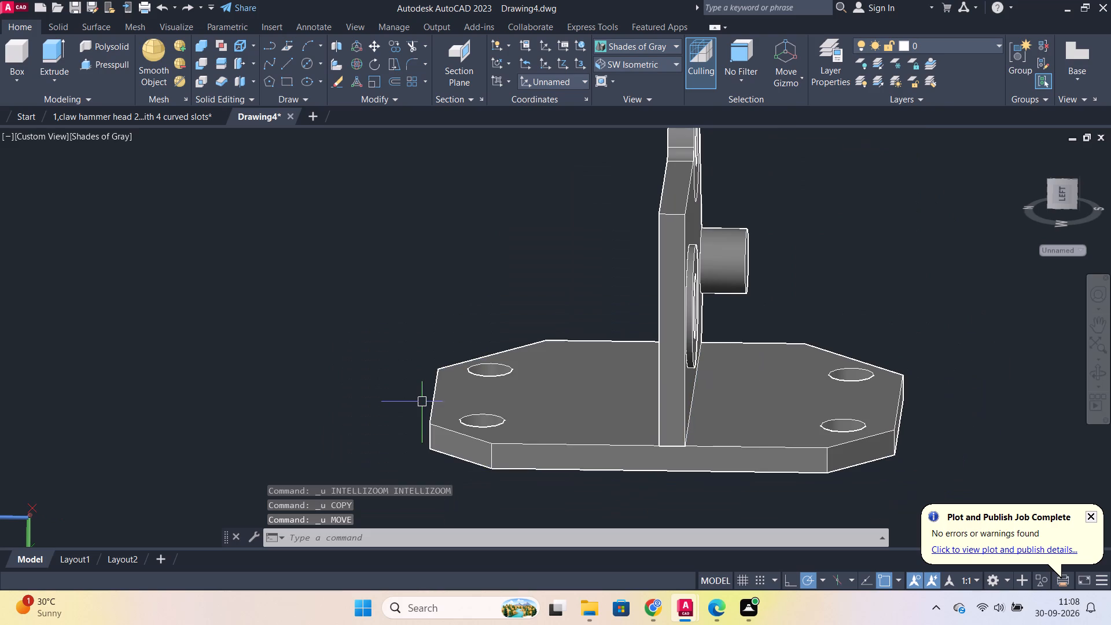
{"action": "key", "text": "Escape"}
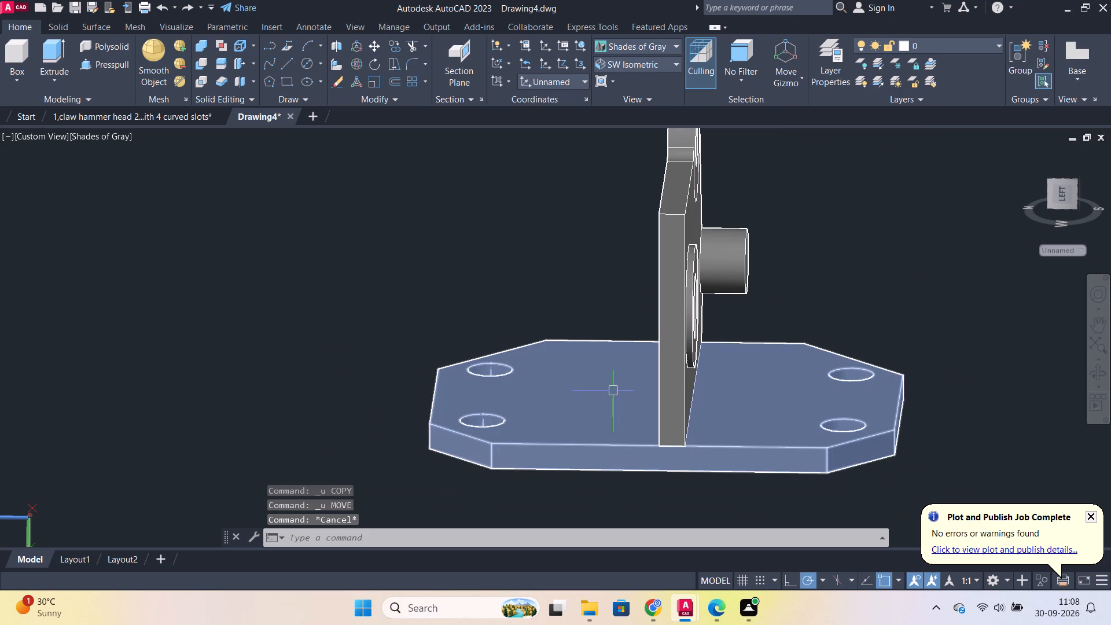
Move the upright bracket 6 units from its bottom corner along the base plate's edge, toward its cylindrical boss side.
{"action": "scroll", "coordinate": [641, 276], "scroll_direction": "down", "scroll_amount": 1}
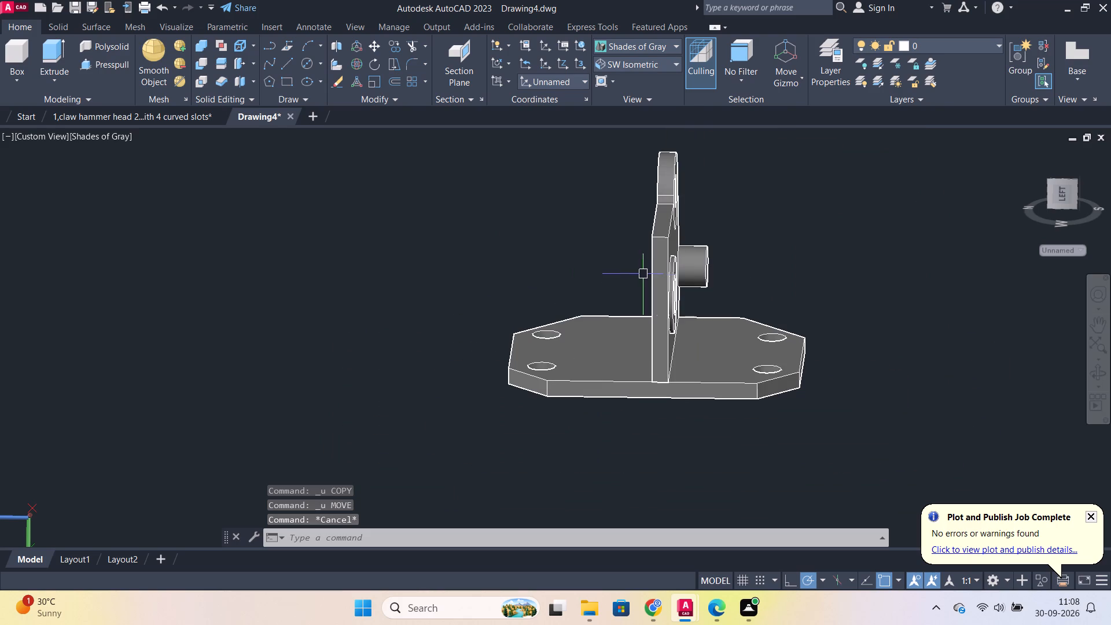
{"action": "left_click", "coordinate": [661, 277]}
{"action": "scroll", "coordinate": [589, 280], "scroll_direction": "up", "scroll_amount": 2}
{"action": "middle_click_drag", "start_coordinate": [641, 283], "coordinate": [651, 280], "text": "shift"}
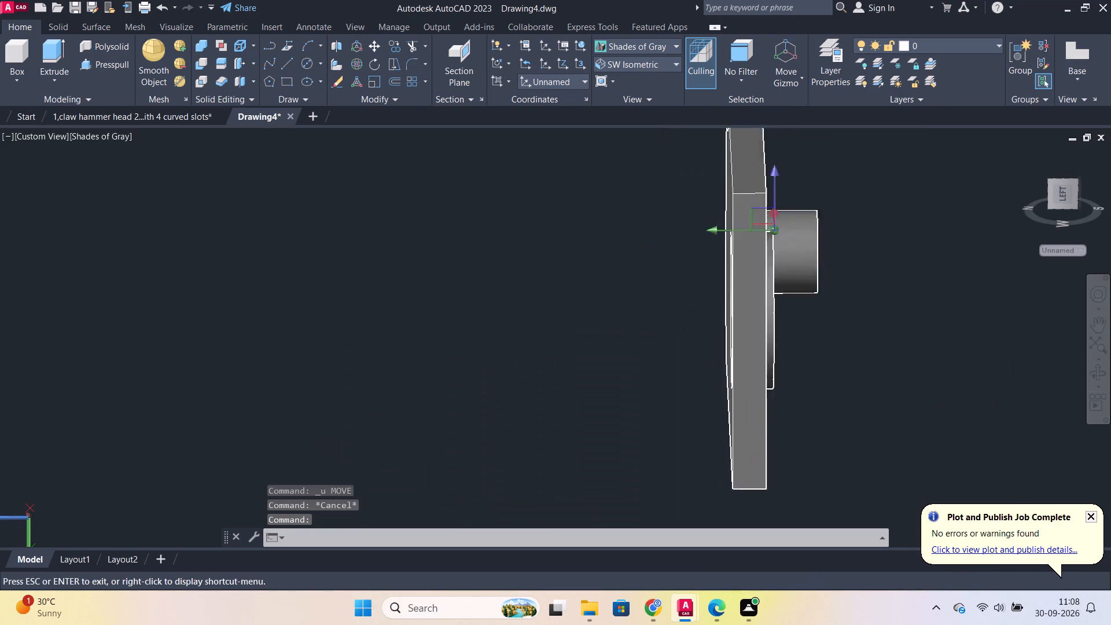
{"action": "middle_click_drag", "start_coordinate": [651, 280], "coordinate": [668, 264], "text": "shift"}
{"action": "scroll", "coordinate": [661, 273], "scroll_direction": "down", "scroll_amount": 1}
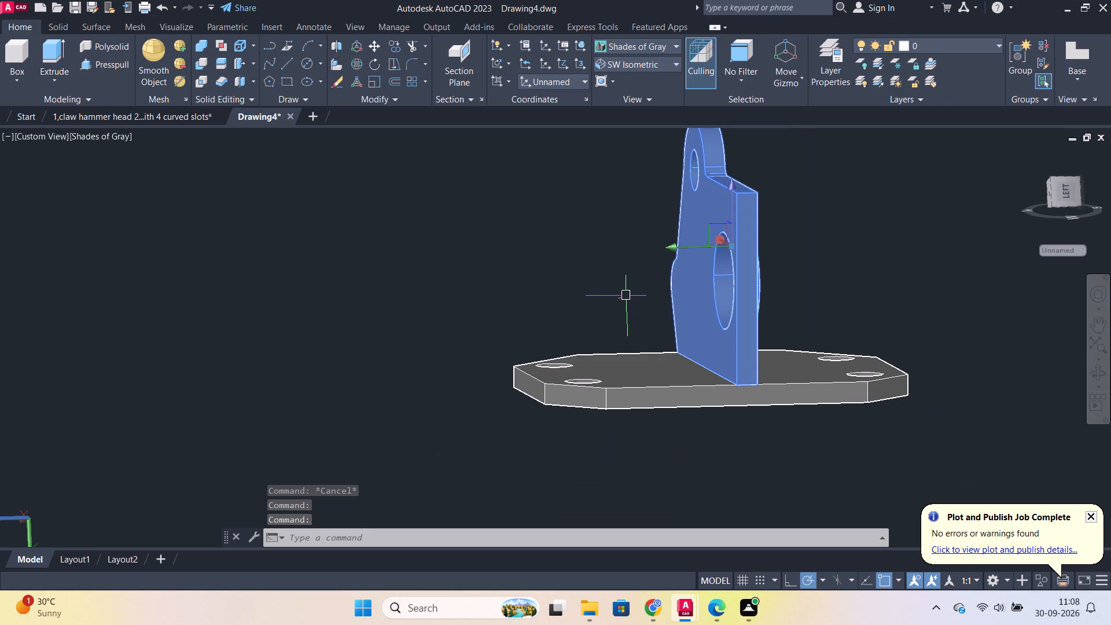
{"action": "middle_click_drag", "start_coordinate": [626, 296], "coordinate": [605, 296], "text": "shift"}
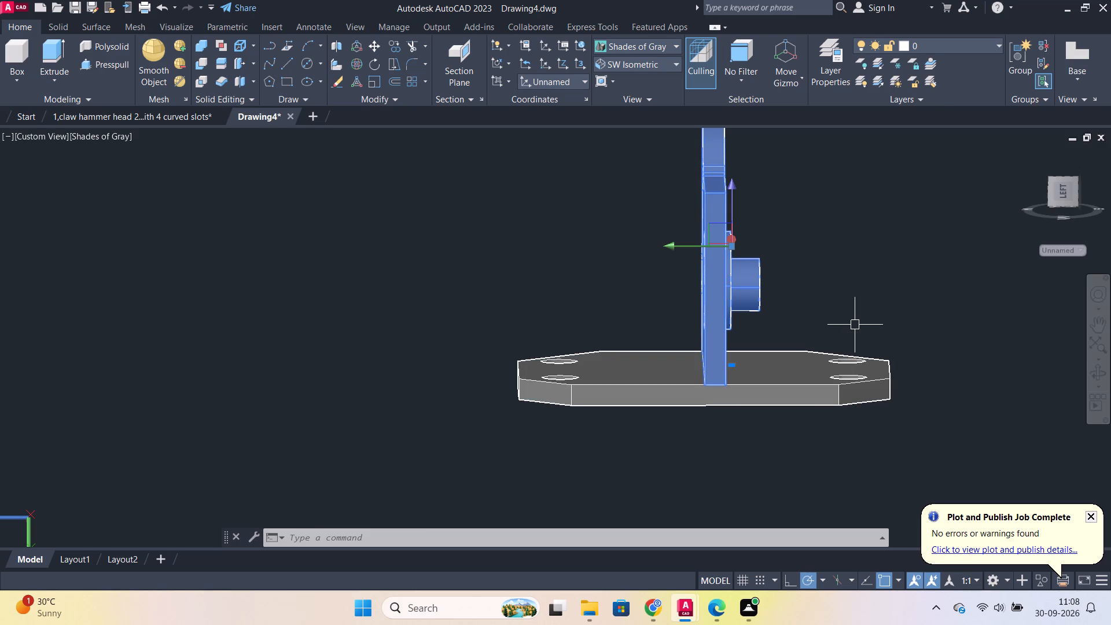
{"action": "key", "text": "comma"}
{"action": "key", "text": "BackSpace"}
{"action": "key", "text": "m"}
{"action": "key", "text": "Return"}
{"action": "scroll", "coordinate": [716, 386], "scroll_direction": "up", "scroll_amount": 2}
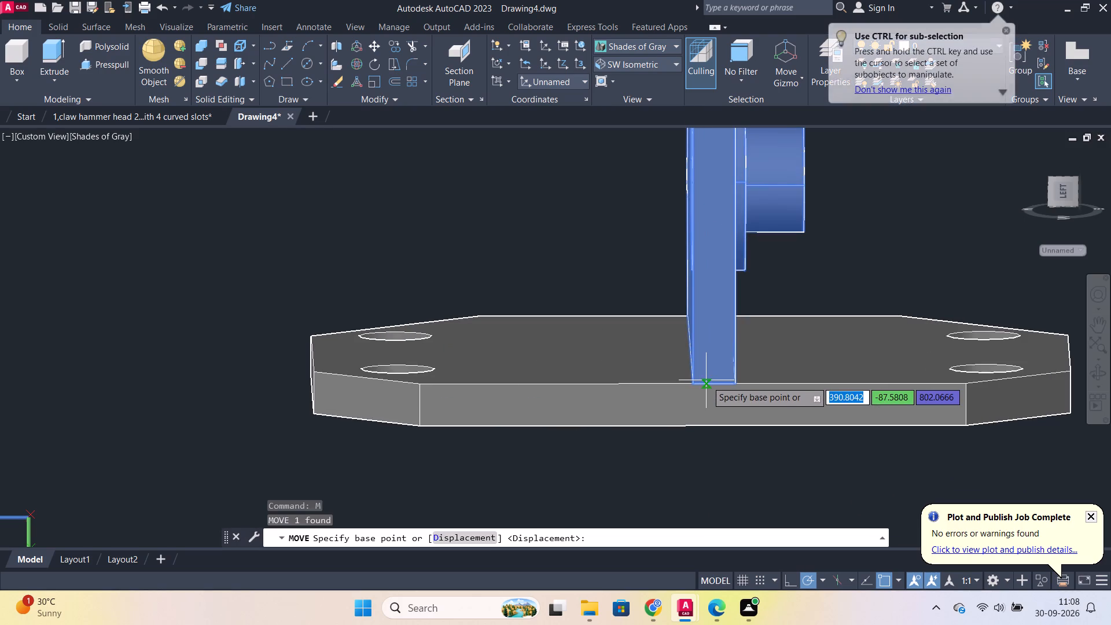
{"action": "left_click", "coordinate": [693, 384]}
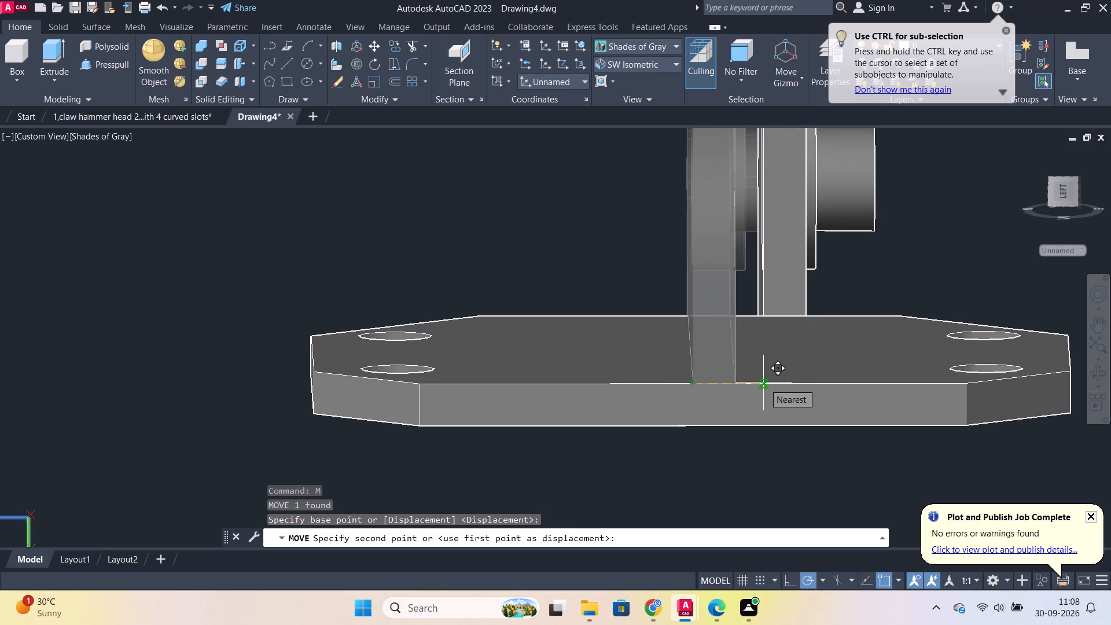
{"action": "key", "text": "6"}
{"action": "key", "text": "Return"}
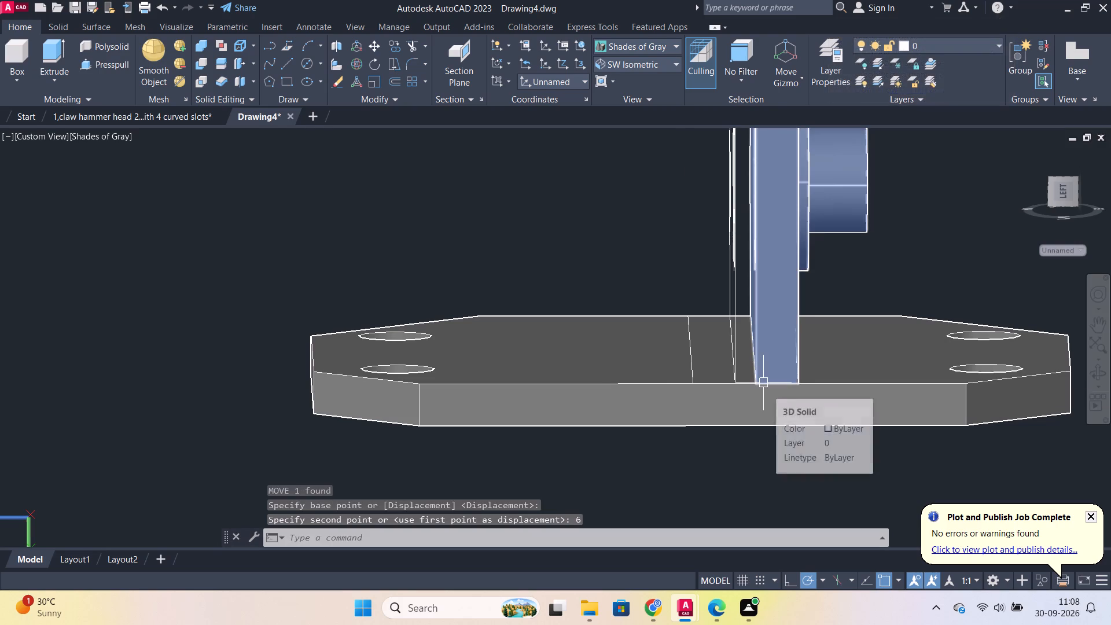
Copy the upright bracket 12 units along +Z from its bottom corner, placing a second bracket on the base plate.
{"action": "left_click", "coordinate": [772, 365]}
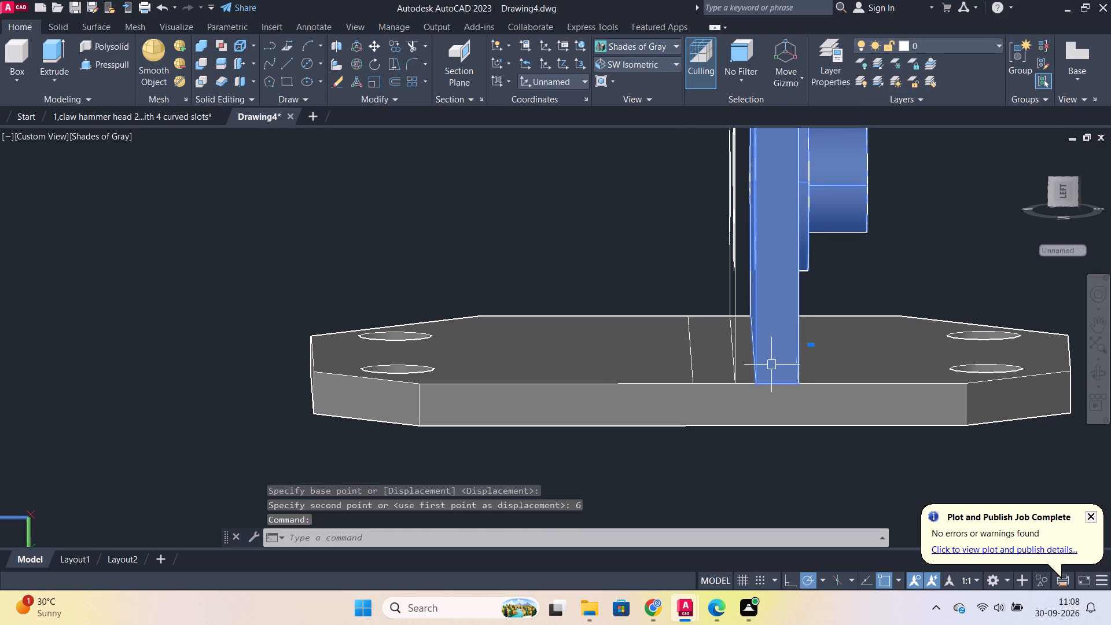
{"action": "type", "text": "co"}
{"action": "key", "text": "Return"}
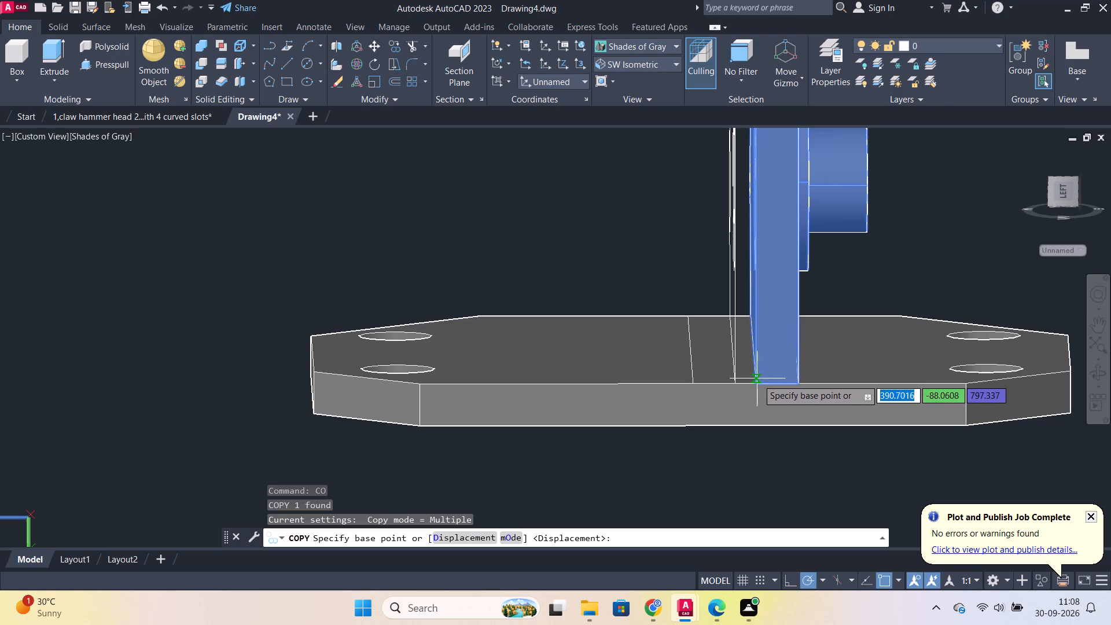
{"action": "left_click", "coordinate": [759, 385]}
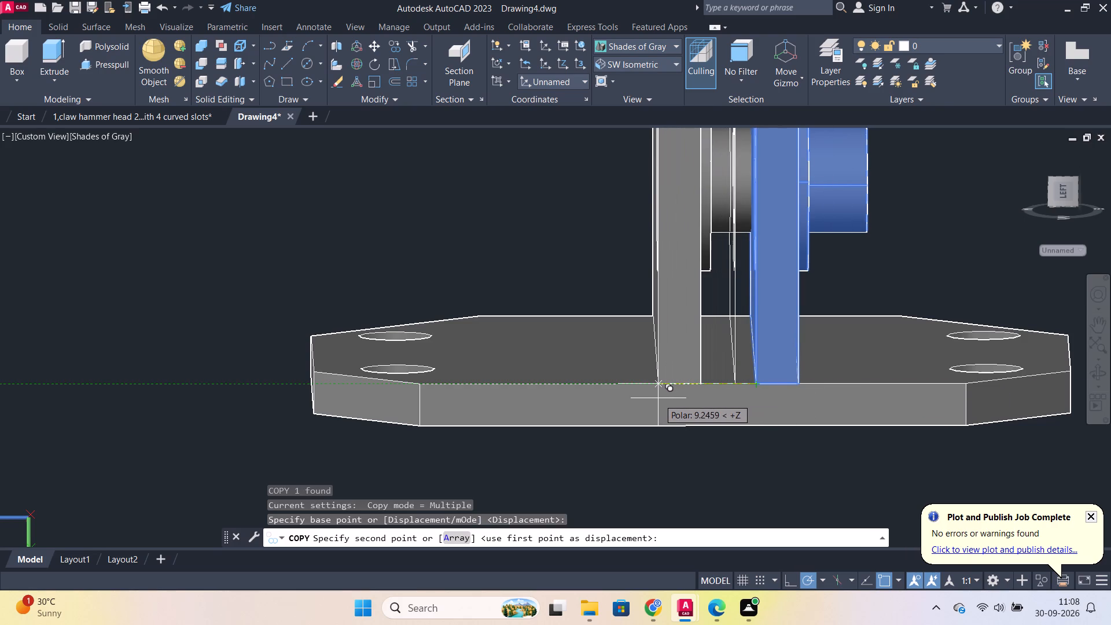
{"action": "type", "text": "12"}
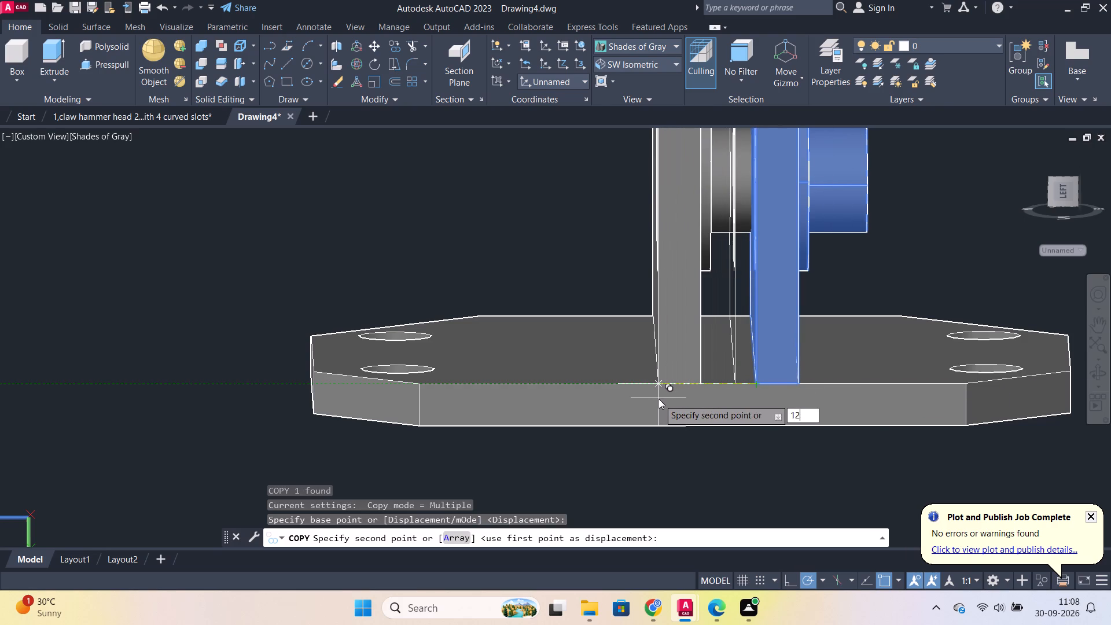
{"action": "key", "text": "Return"}
{"action": "scroll", "coordinate": [795, 370], "scroll_direction": "down", "scroll_amount": 1}
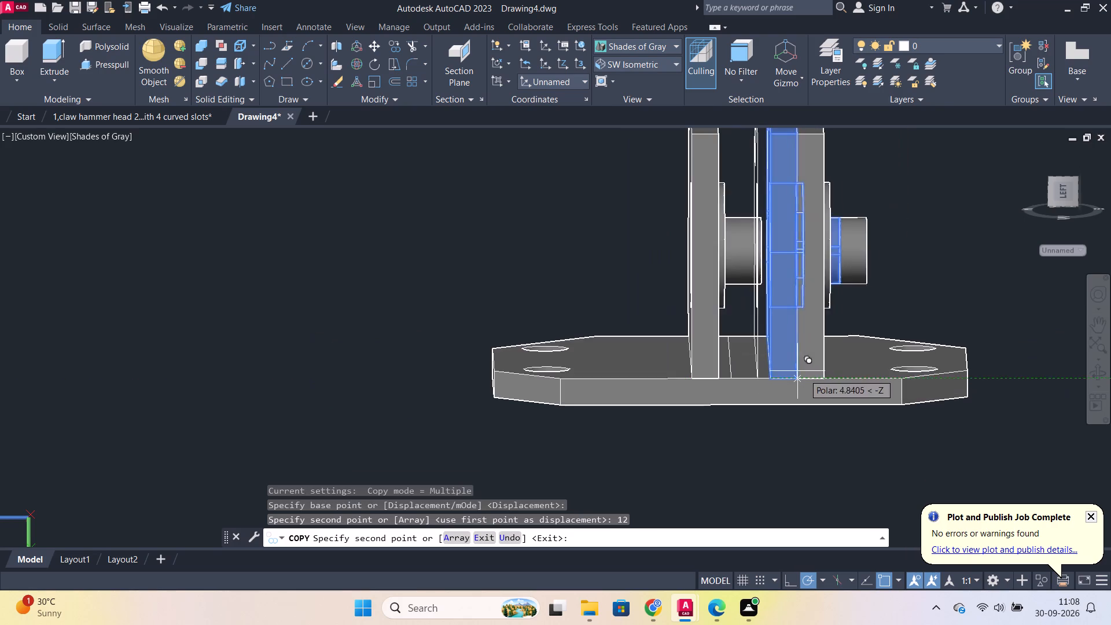
{"action": "scroll", "coordinate": [807, 374], "scroll_direction": "up", "scroll_amount": 1}
{"action": "key", "text": "Escape"}
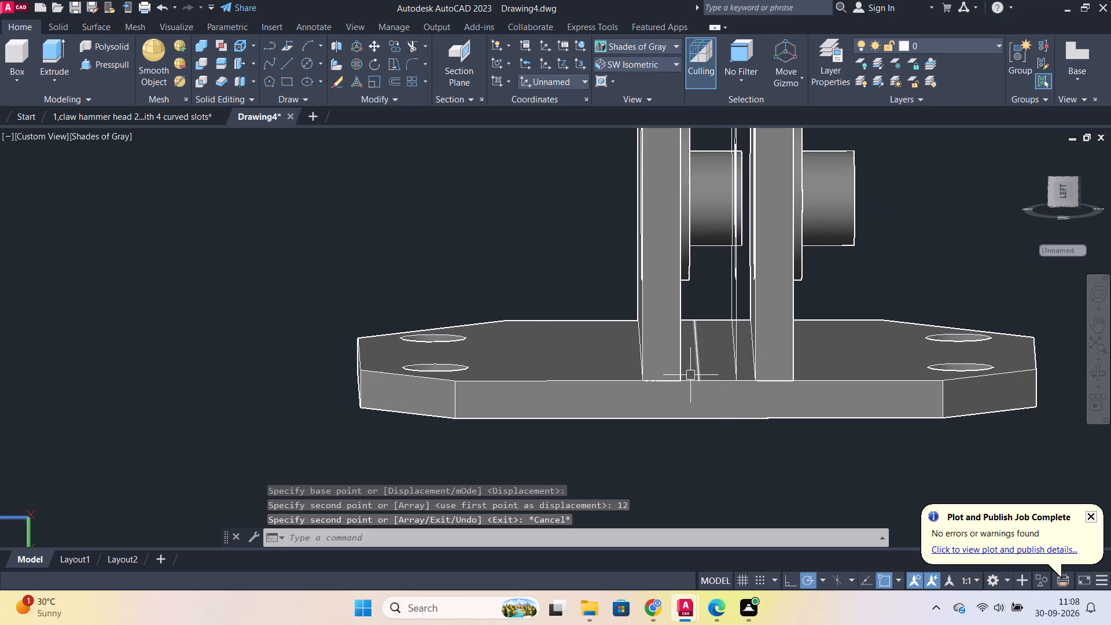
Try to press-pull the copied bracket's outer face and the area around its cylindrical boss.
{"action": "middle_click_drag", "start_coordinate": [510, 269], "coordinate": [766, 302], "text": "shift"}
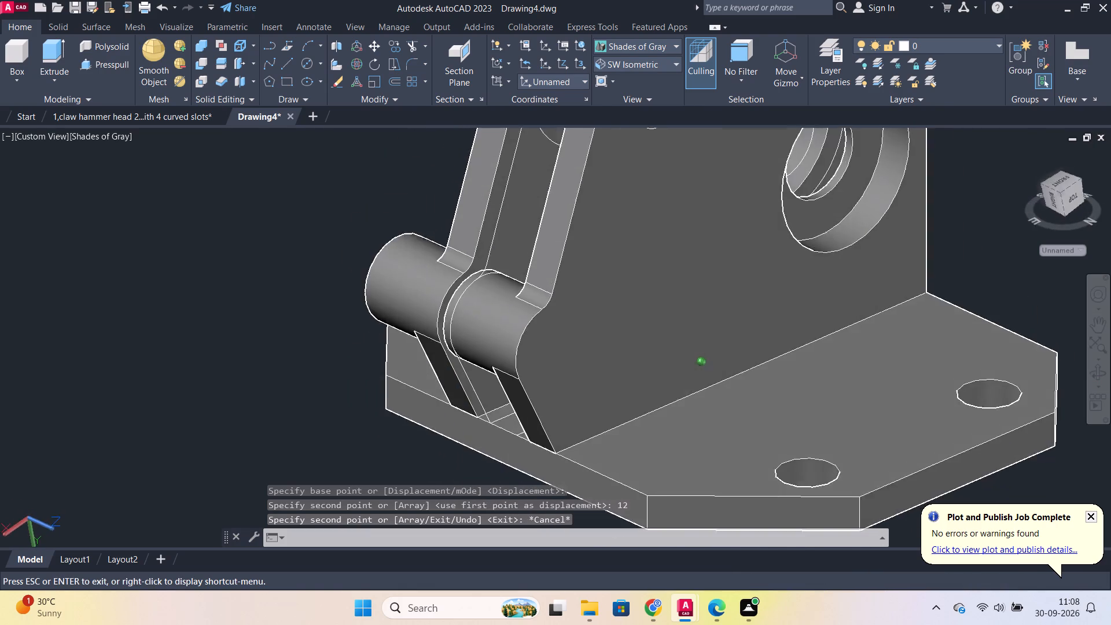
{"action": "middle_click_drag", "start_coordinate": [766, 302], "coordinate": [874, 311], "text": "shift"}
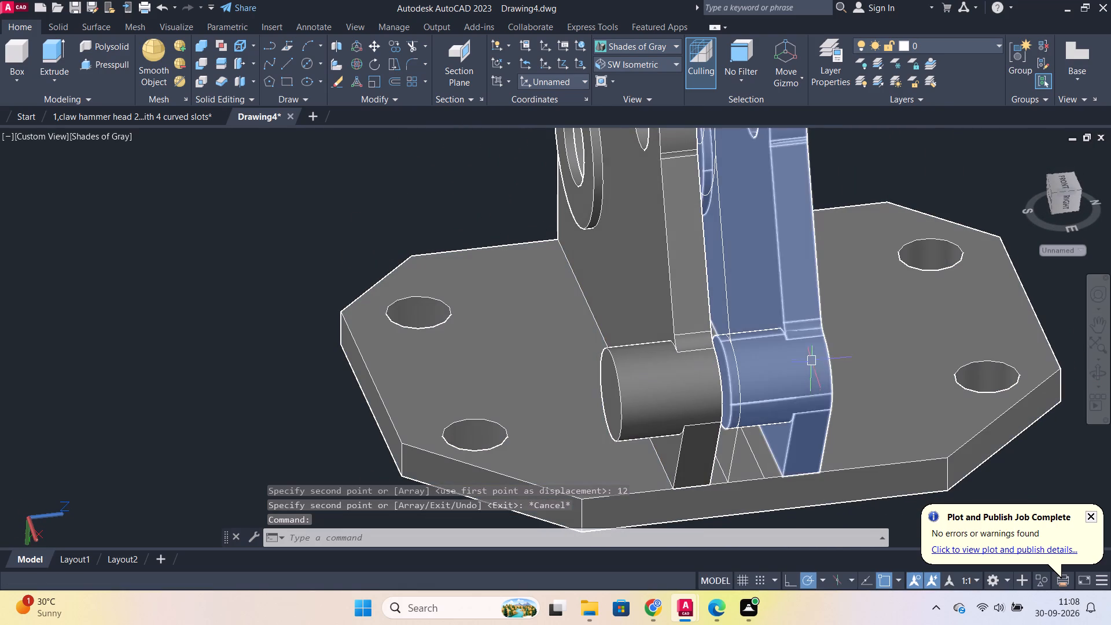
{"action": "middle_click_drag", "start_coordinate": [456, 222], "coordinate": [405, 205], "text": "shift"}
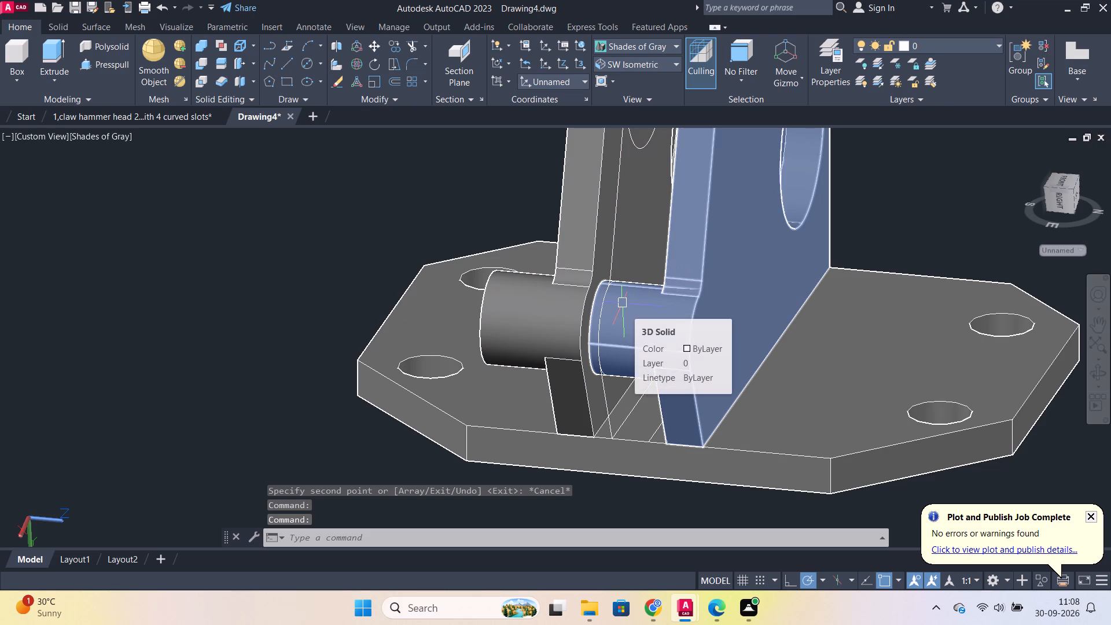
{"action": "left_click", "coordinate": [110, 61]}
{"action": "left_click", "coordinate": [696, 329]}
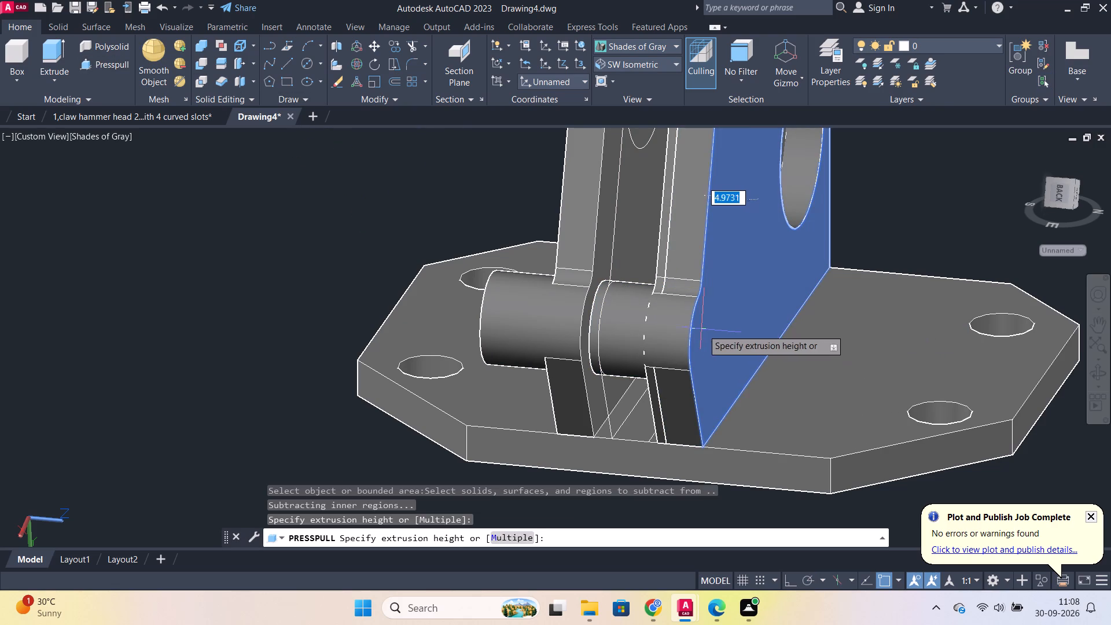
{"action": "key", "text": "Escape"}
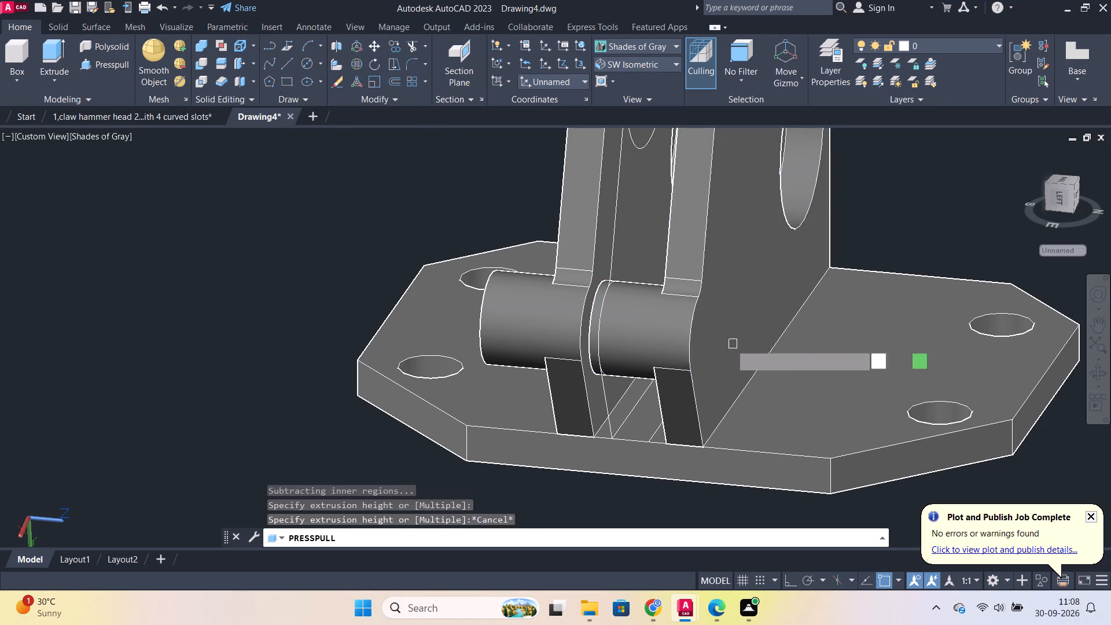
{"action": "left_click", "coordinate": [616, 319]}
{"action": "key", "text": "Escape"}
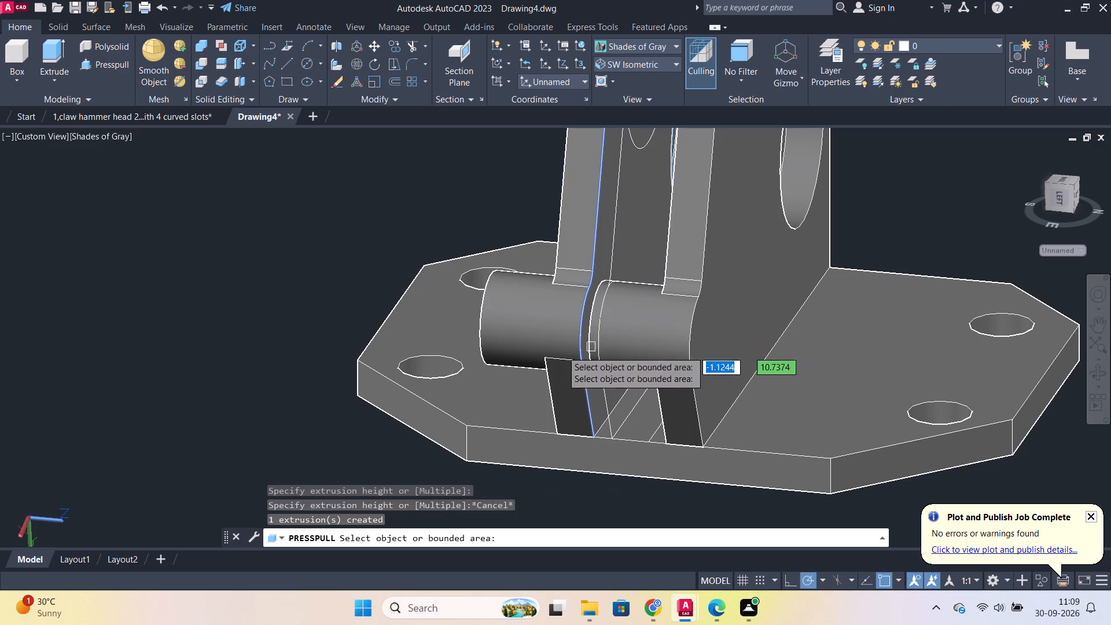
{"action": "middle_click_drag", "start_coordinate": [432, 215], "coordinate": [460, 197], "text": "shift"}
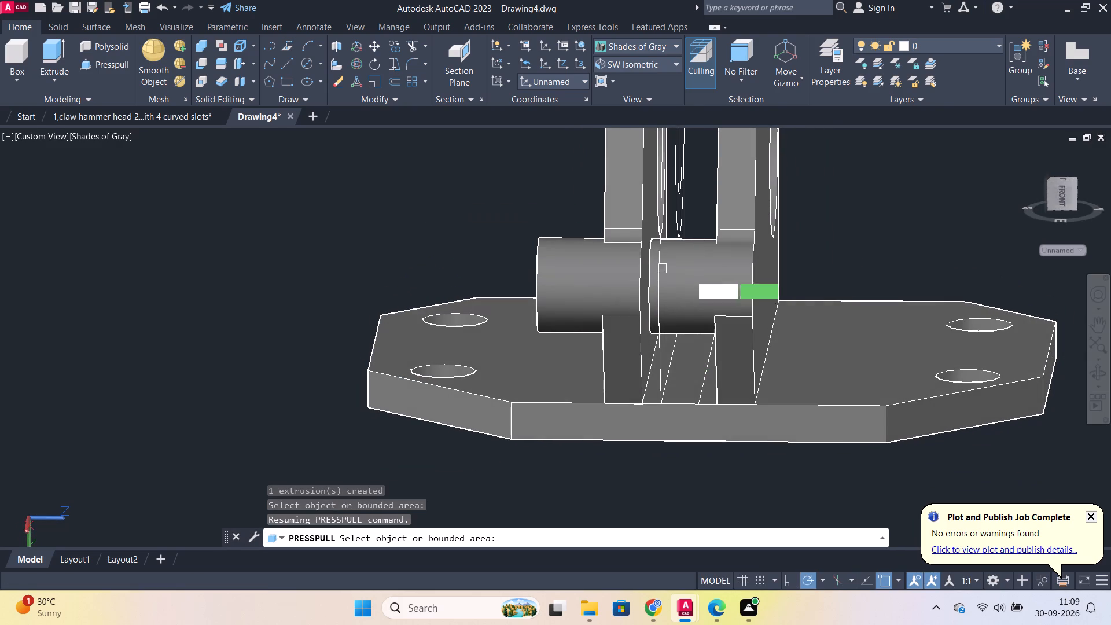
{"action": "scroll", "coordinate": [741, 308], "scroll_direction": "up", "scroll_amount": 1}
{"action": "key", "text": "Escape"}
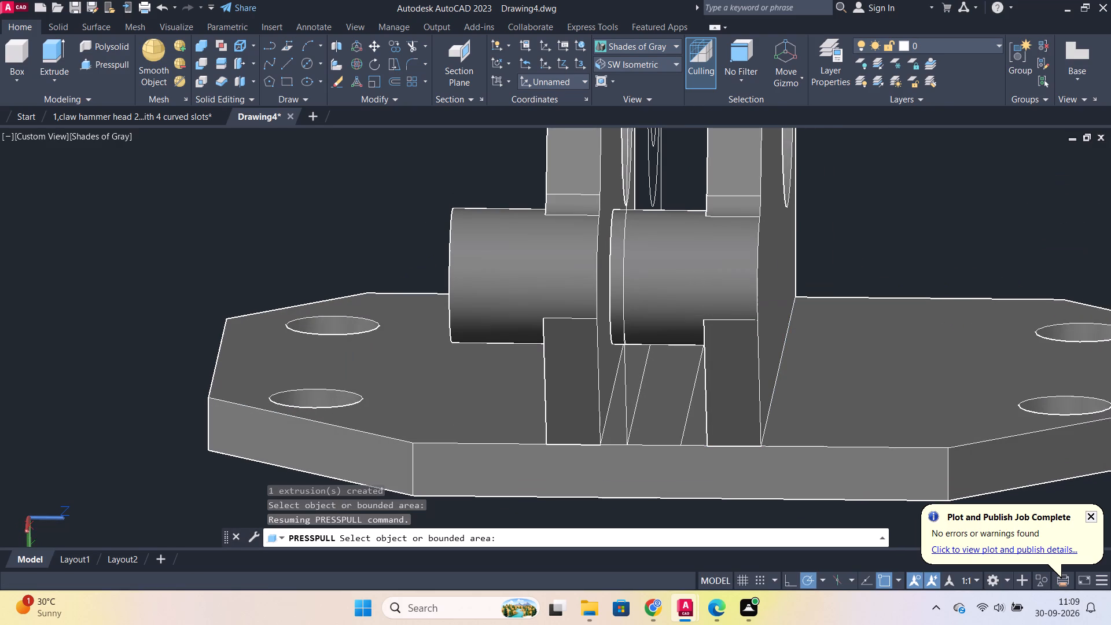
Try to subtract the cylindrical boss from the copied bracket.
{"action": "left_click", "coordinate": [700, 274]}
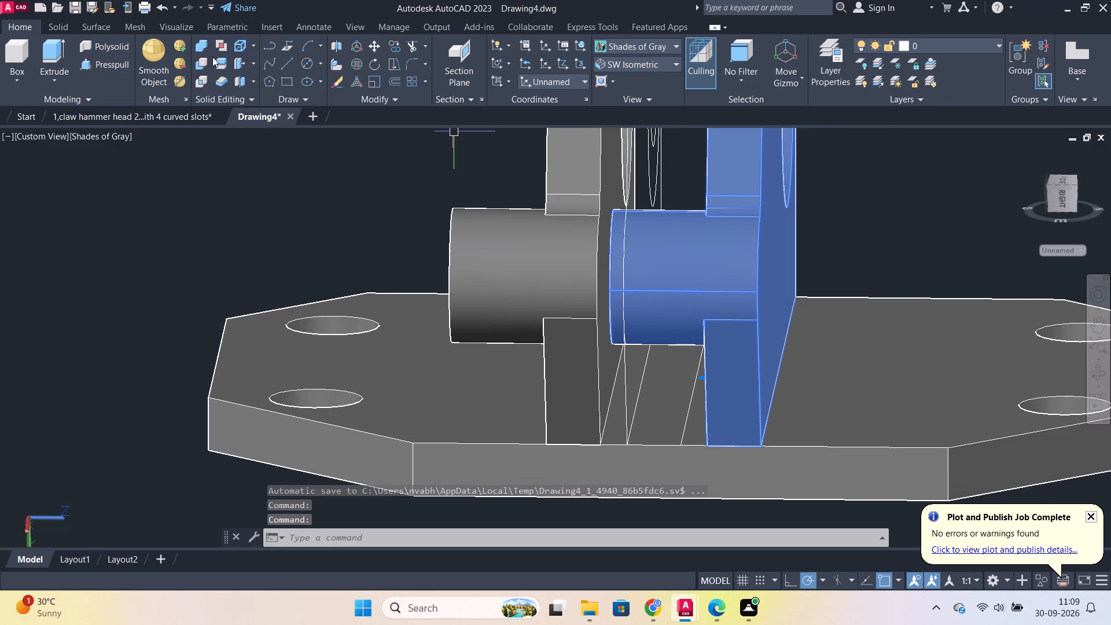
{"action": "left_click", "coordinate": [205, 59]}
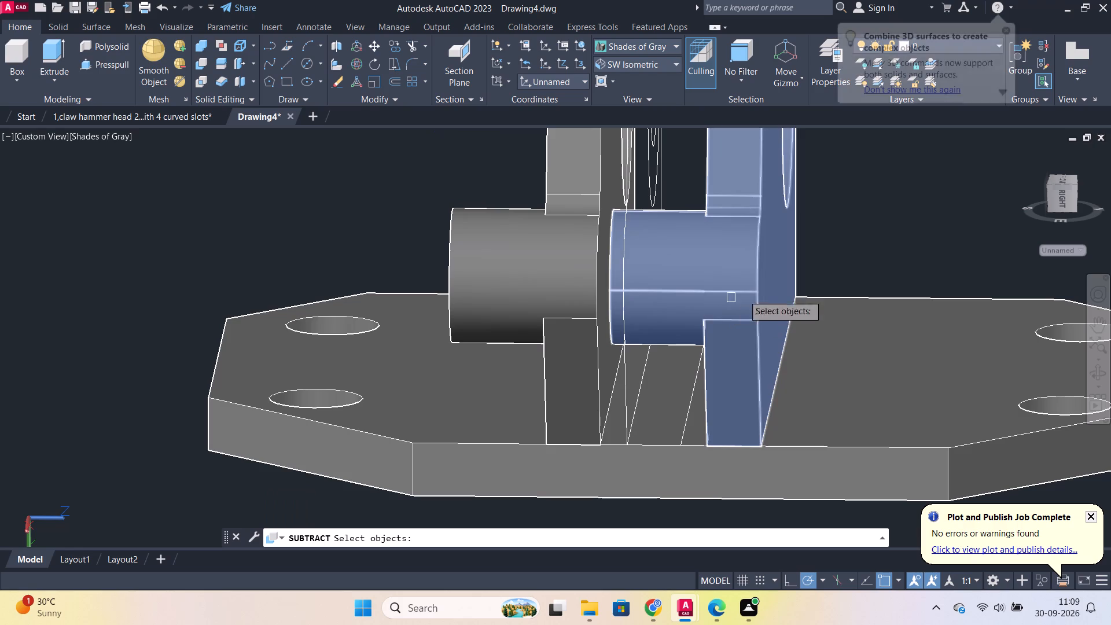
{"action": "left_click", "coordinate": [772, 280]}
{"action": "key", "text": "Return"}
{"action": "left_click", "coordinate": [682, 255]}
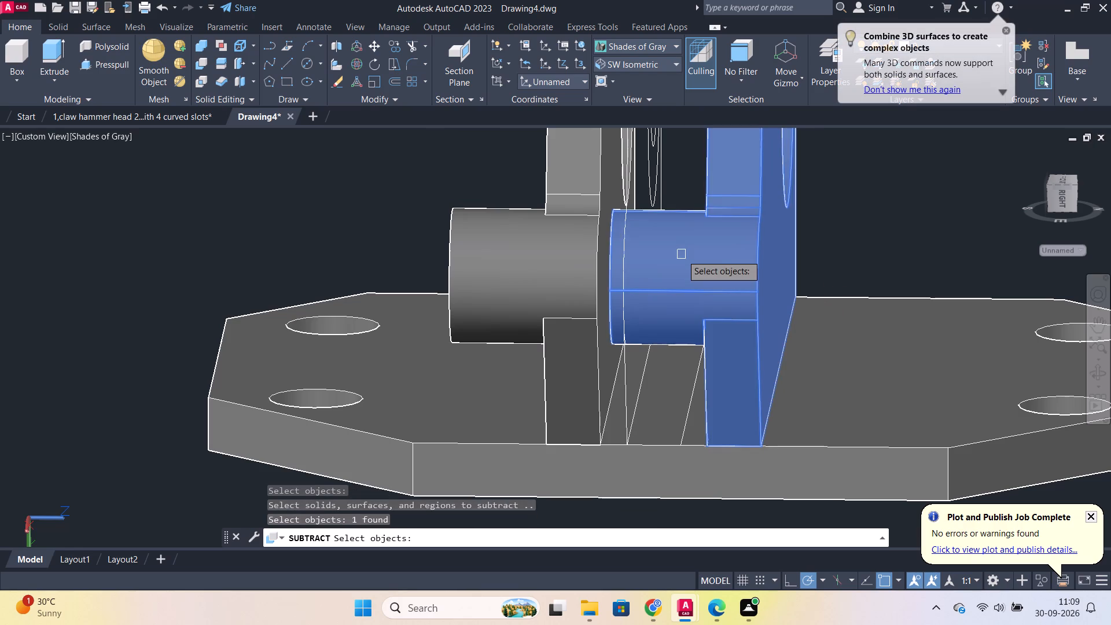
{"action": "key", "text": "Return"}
Erase the copied bracket, keeping the original upright bracket and the loose outline curves.
{"action": "left_click", "coordinate": [661, 270]}
{"action": "scroll", "coordinate": [661, 270], "scroll_direction": "down", "scroll_amount": 2}
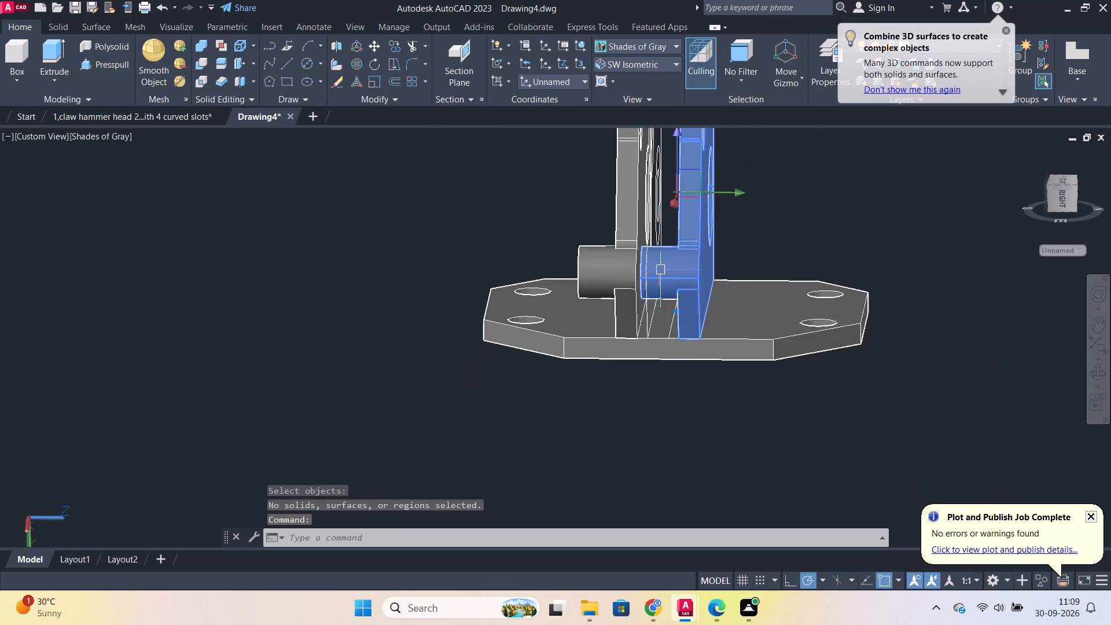
{"action": "scroll", "coordinate": [661, 270], "scroll_direction": "up", "scroll_amount": 2}
{"action": "scroll", "coordinate": [805, 274], "scroll_direction": "down", "scroll_amount": 1}
{"action": "middle_click_drag", "start_coordinate": [849, 275], "coordinate": [638, 297], "text": "shift"}
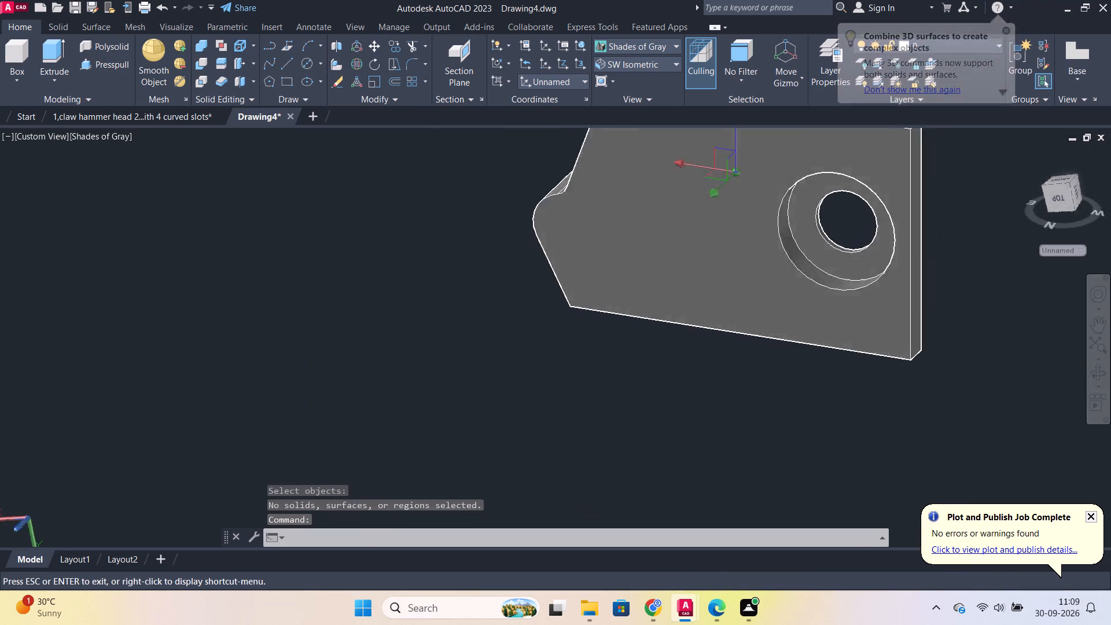
{"action": "middle_click_drag", "start_coordinate": [638, 297], "coordinate": [546, 299], "text": "shift"}
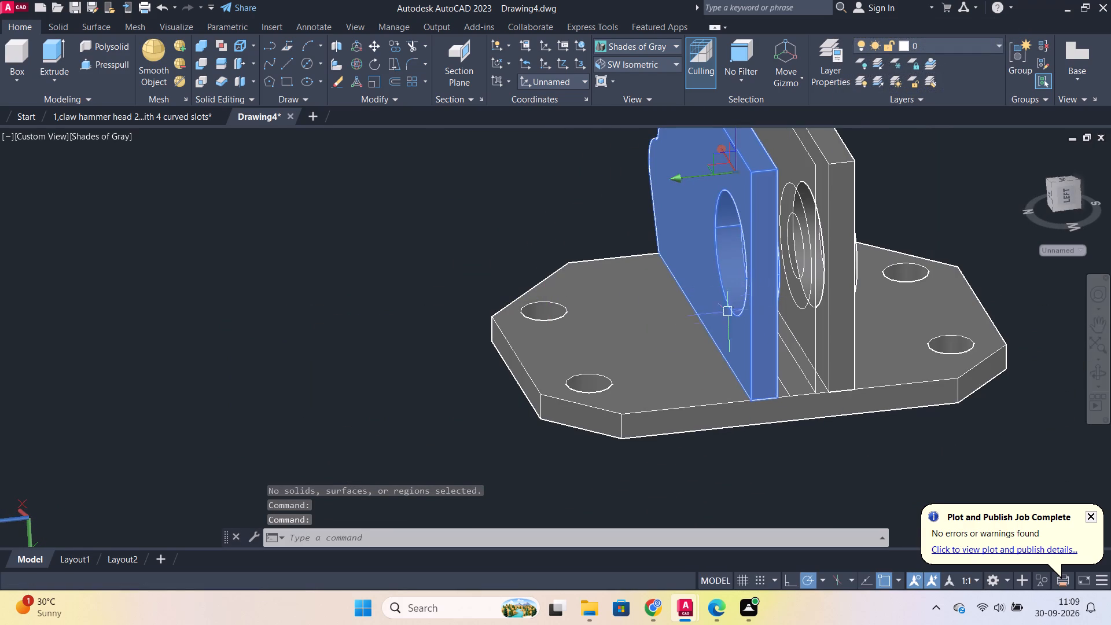
{"action": "key", "text": "e"}
{"action": "key", "text": "Return"}
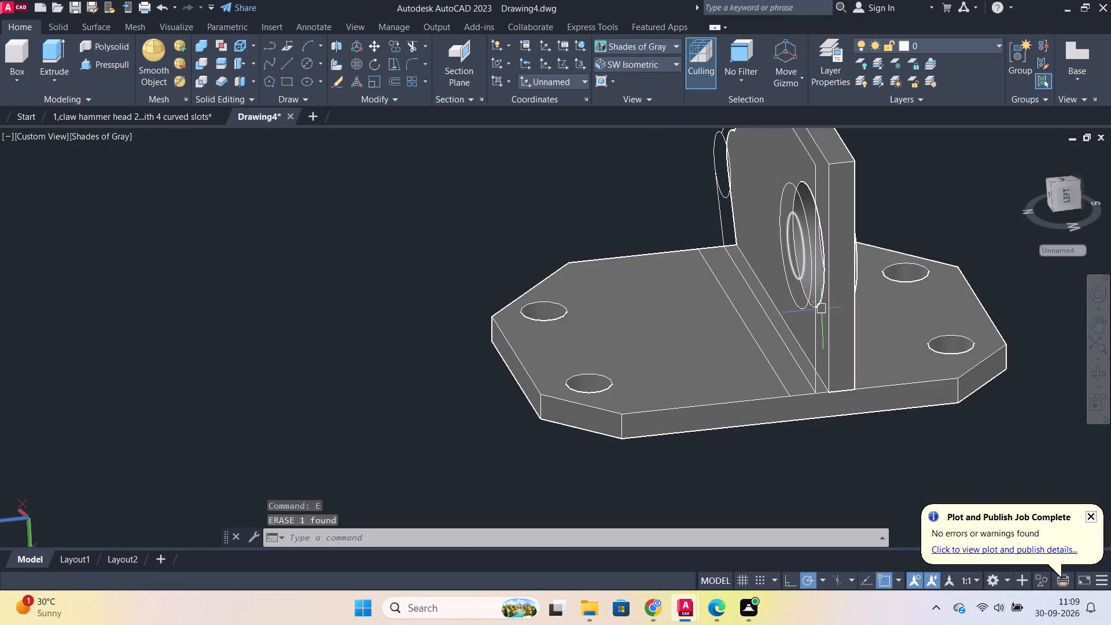
Move the bracket's two outline curves and five circles from their bottom corner to the end of the line across the base plate, at the plate's edge.
{"action": "scroll", "coordinate": [800, 367], "scroll_direction": "up", "scroll_amount": 1}
{"action": "middle_click_drag", "start_coordinate": [805, 385], "coordinate": [744, 372]}
{"action": "scroll", "coordinate": [752, 384], "scroll_direction": "up", "scroll_amount": 1}
{"action": "left_click", "coordinate": [763, 363]}
{"action": "scroll", "coordinate": [761, 363], "scroll_direction": "down", "scroll_amount": 1}
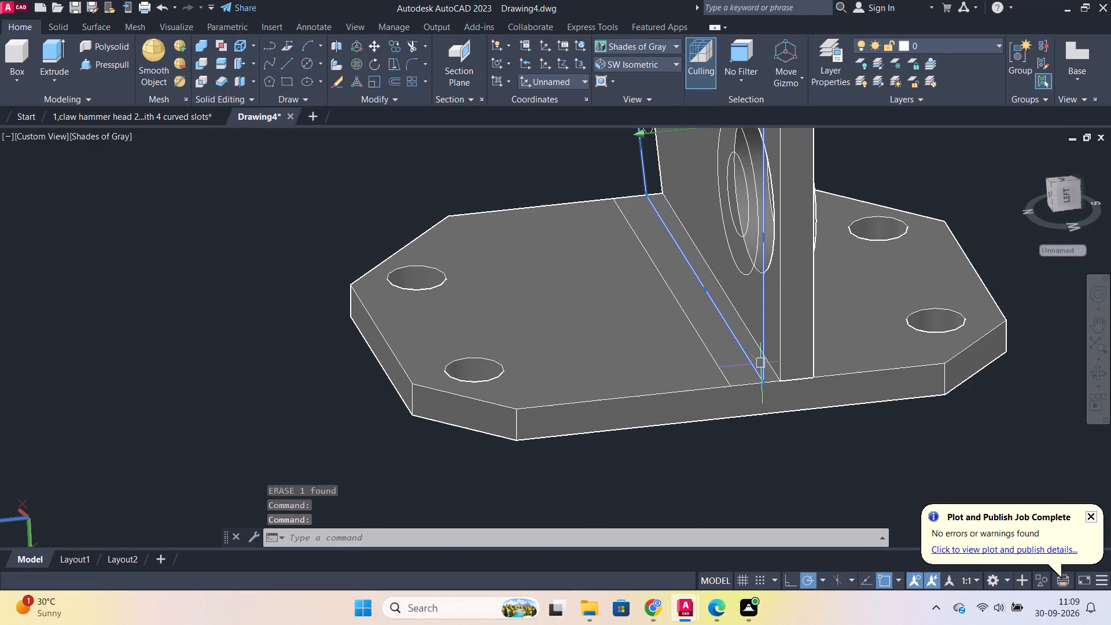
{"action": "left_click", "coordinate": [743, 181]}
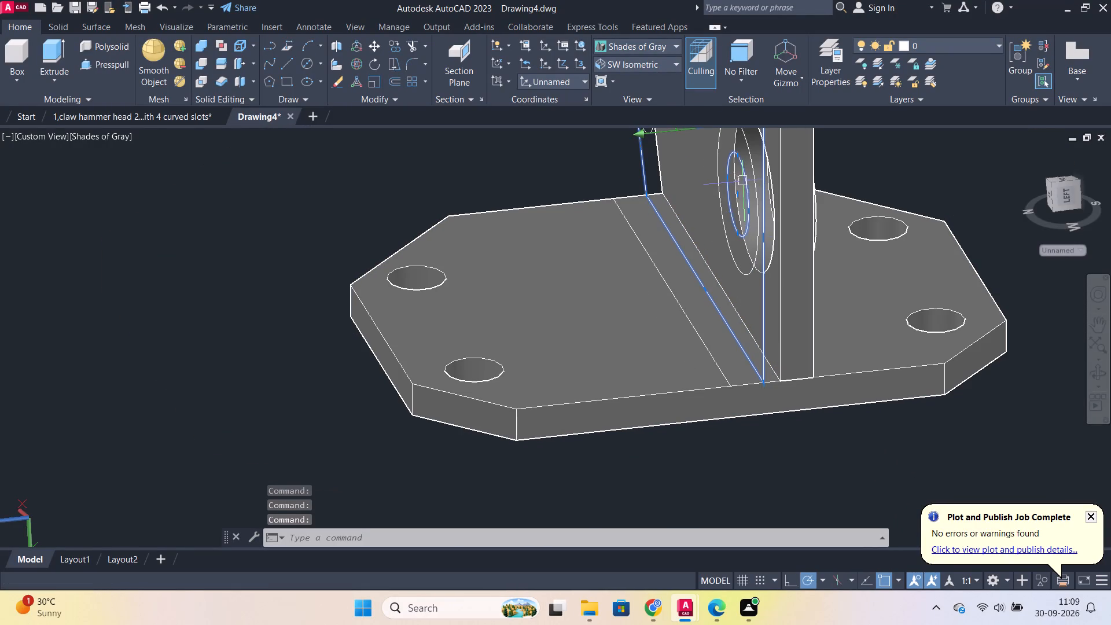
{"action": "left_click", "coordinate": [742, 267]}
{"action": "scroll", "coordinate": [674, 246], "scroll_direction": "down", "scroll_amount": 1}
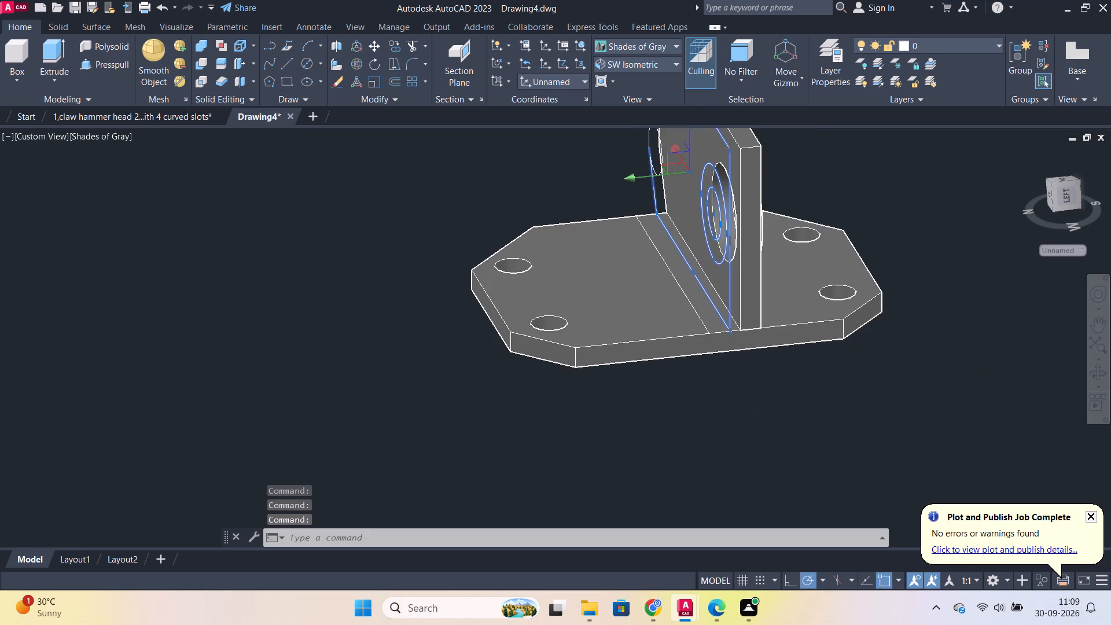
{"action": "scroll", "coordinate": [620, 181], "scroll_direction": "up", "scroll_amount": 2}
{"action": "middle_click_drag", "start_coordinate": [623, 181], "coordinate": [604, 334]}
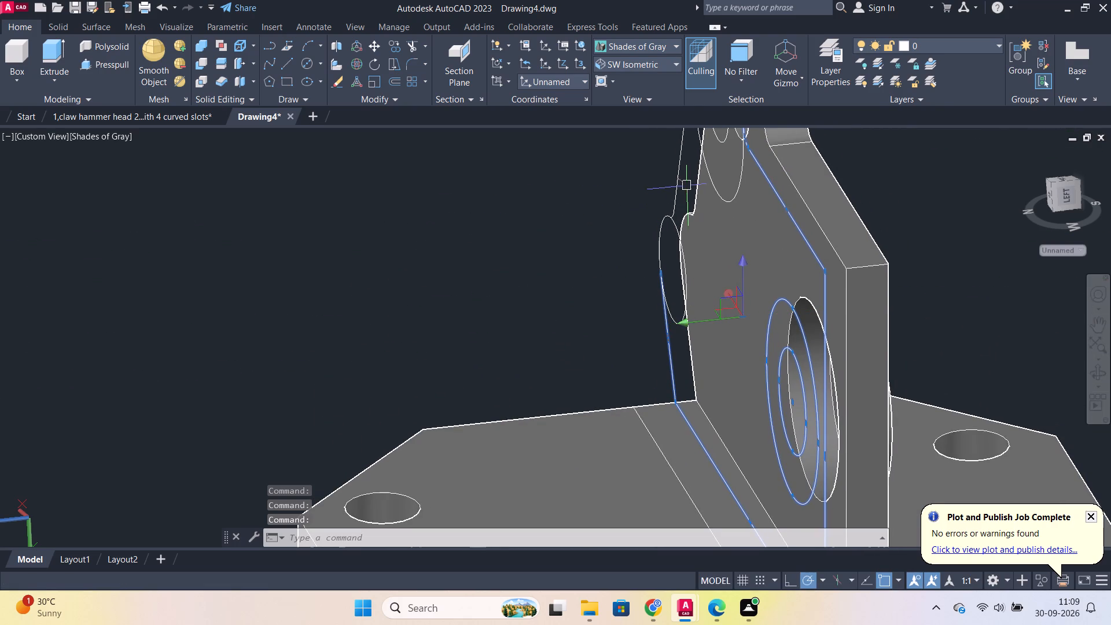
{"action": "left_click", "coordinate": [680, 179]}
{"action": "scroll", "coordinate": [679, 220], "scroll_direction": "up", "scroll_amount": 2}
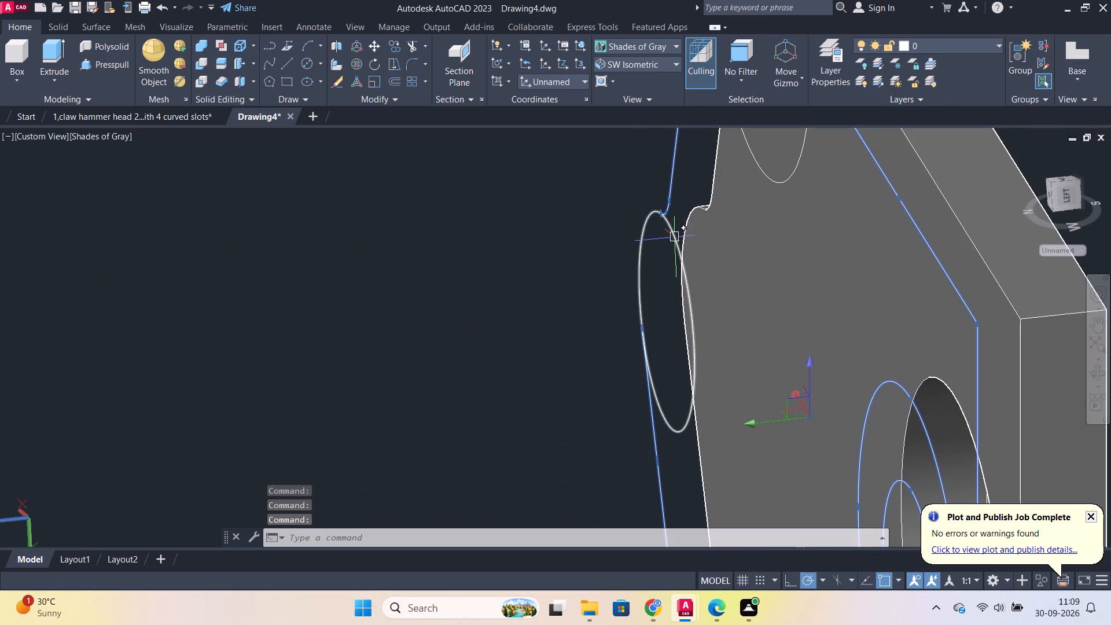
{"action": "left_click", "coordinate": [675, 237]}
{"action": "scroll", "coordinate": [675, 237], "scroll_direction": "down", "scroll_amount": 1}
{"action": "middle_click_drag", "start_coordinate": [667, 210], "coordinate": [608, 328]}
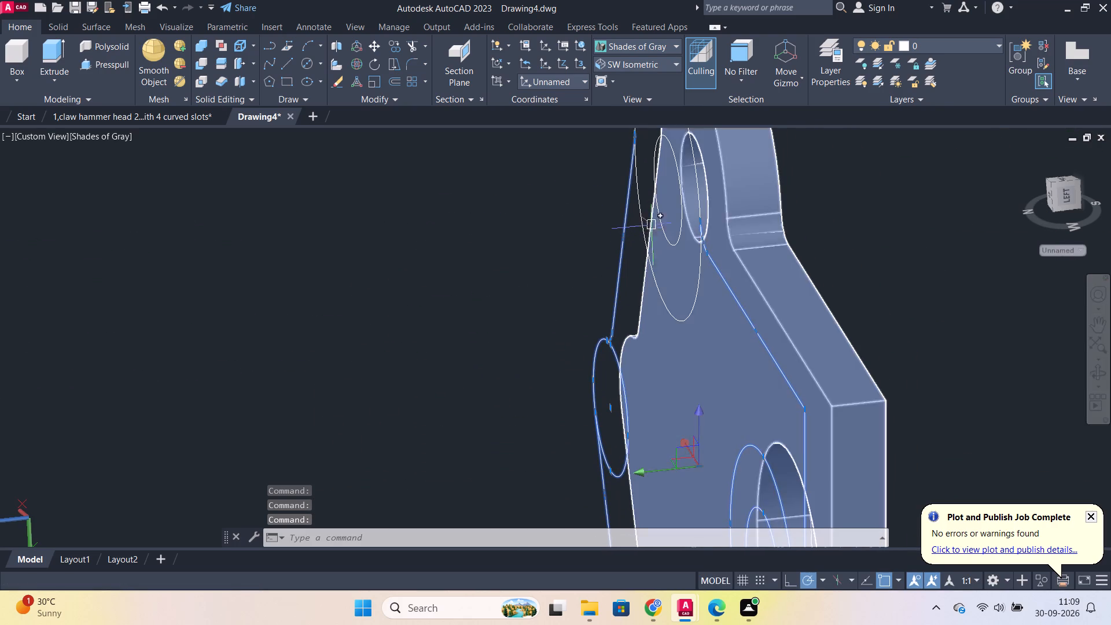
{"action": "left_click", "coordinate": [638, 211]}
{"action": "left_click", "coordinate": [656, 174]}
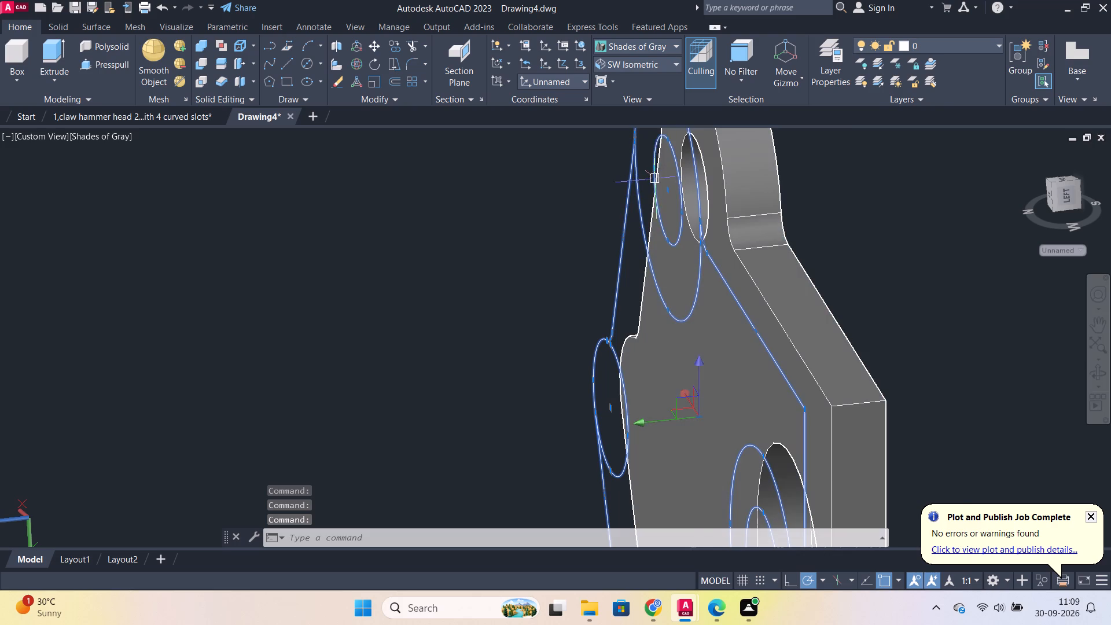
{"action": "scroll", "coordinate": [654, 181], "scroll_direction": "down", "scroll_amount": 2}
{"action": "scroll", "coordinate": [807, 335], "scroll_direction": "up", "scroll_amount": 2}
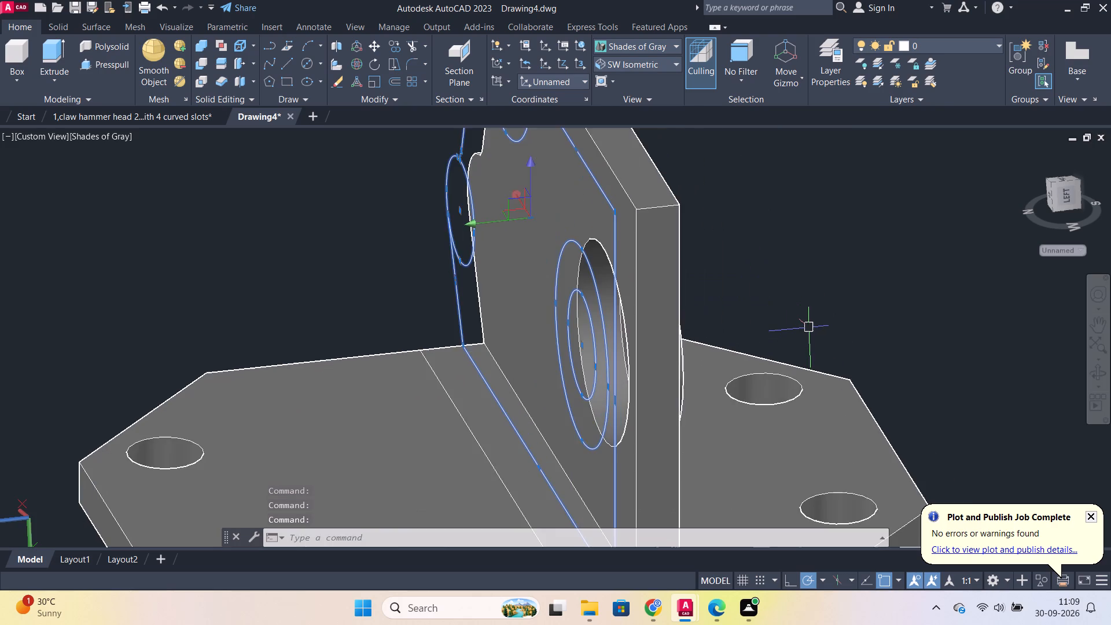
{"action": "middle_click_drag", "start_coordinate": [801, 328], "coordinate": [750, 282]}
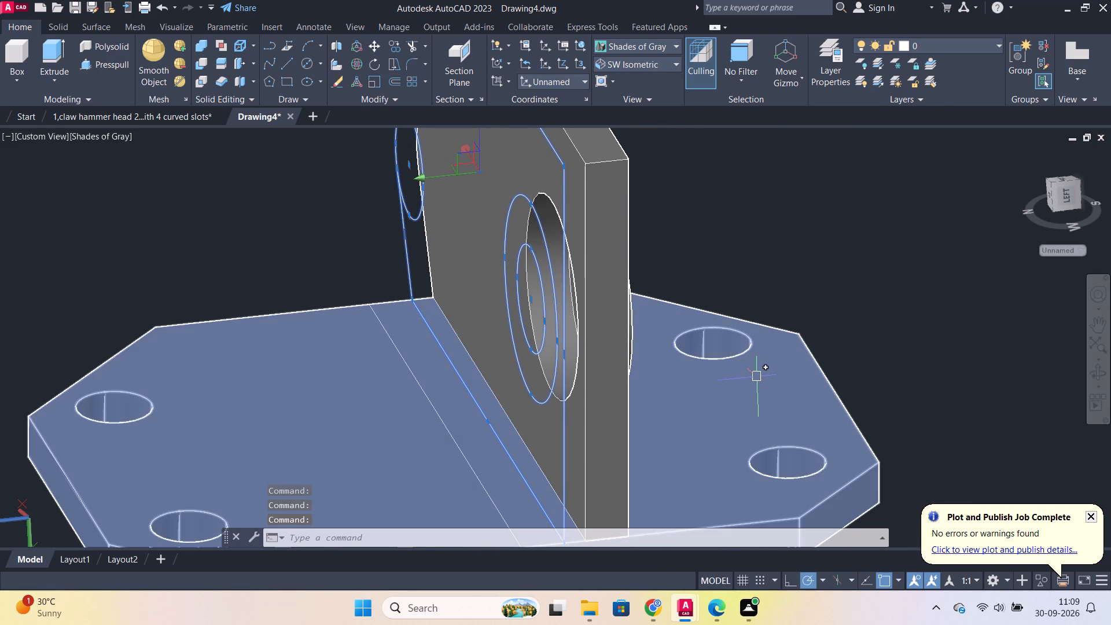
{"action": "key", "text": "m"}
{"action": "key", "text": "Return"}
{"action": "middle_click_drag", "start_coordinate": [732, 398], "coordinate": [708, 254]}
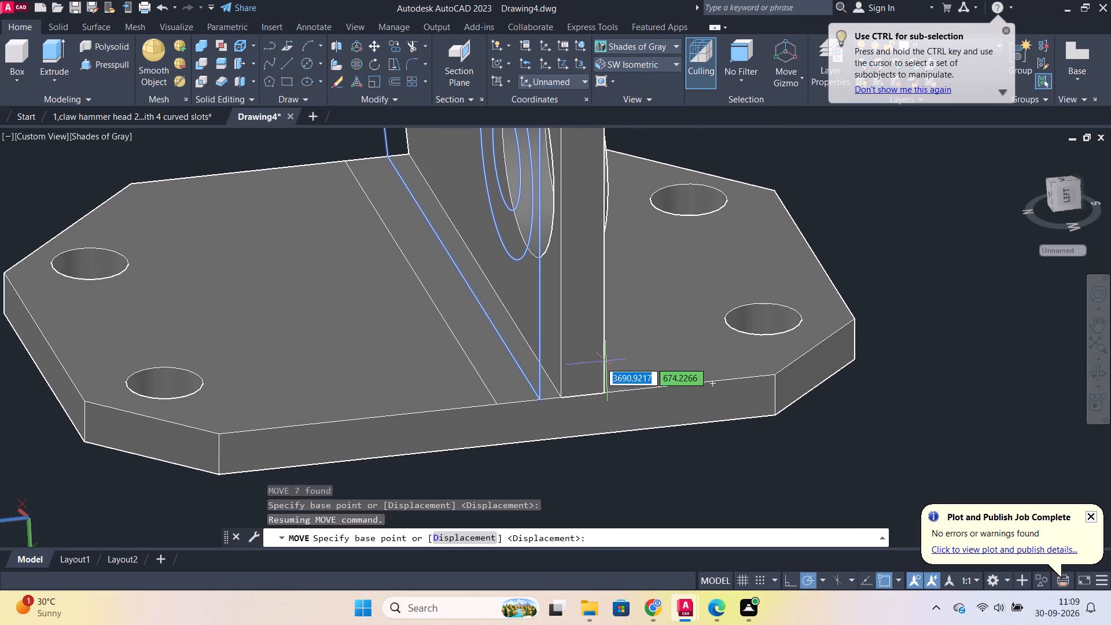
{"action": "scroll", "coordinate": [545, 400], "scroll_direction": "up", "scroll_amount": 1}
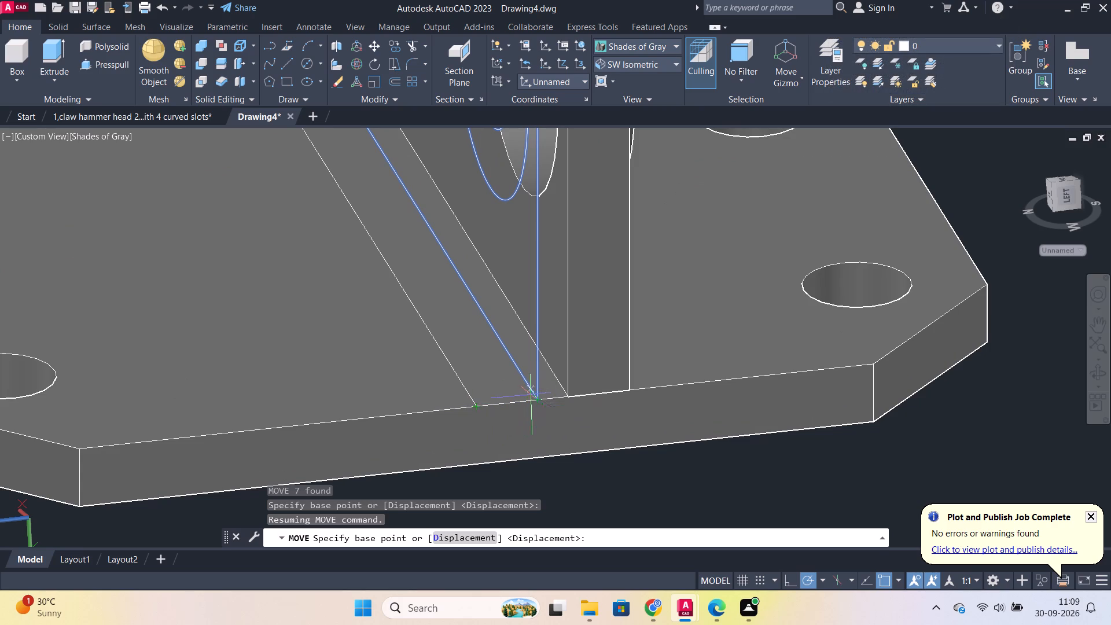
{"action": "left_click", "coordinate": [536, 402]}
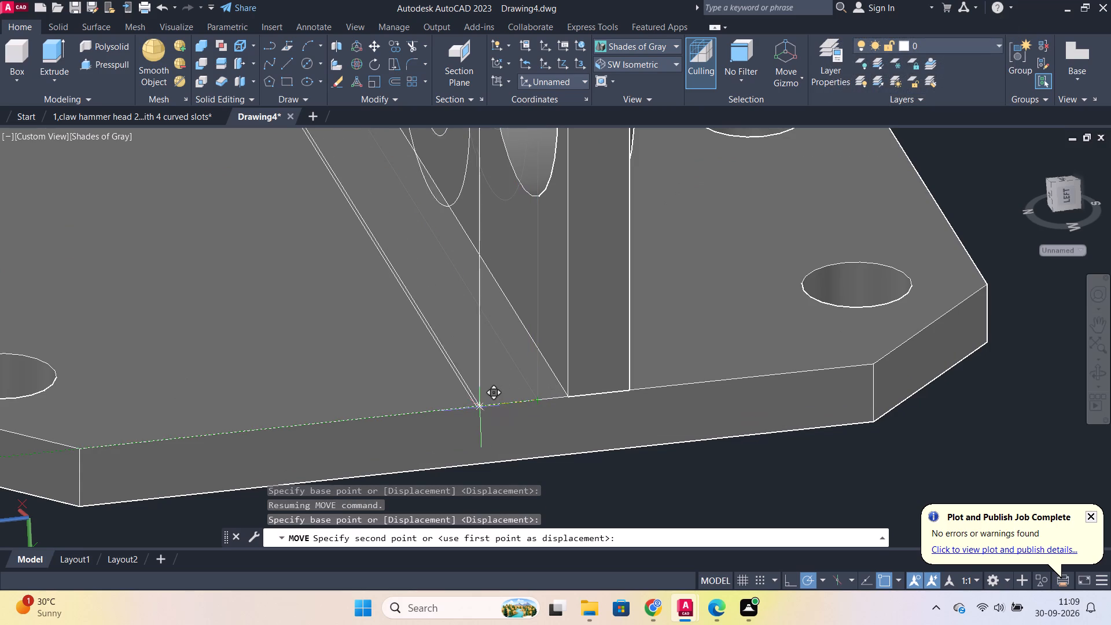
{"action": "left_click", "coordinate": [474, 407]}
{"action": "scroll", "coordinate": [542, 405], "scroll_direction": "down", "scroll_amount": 2}
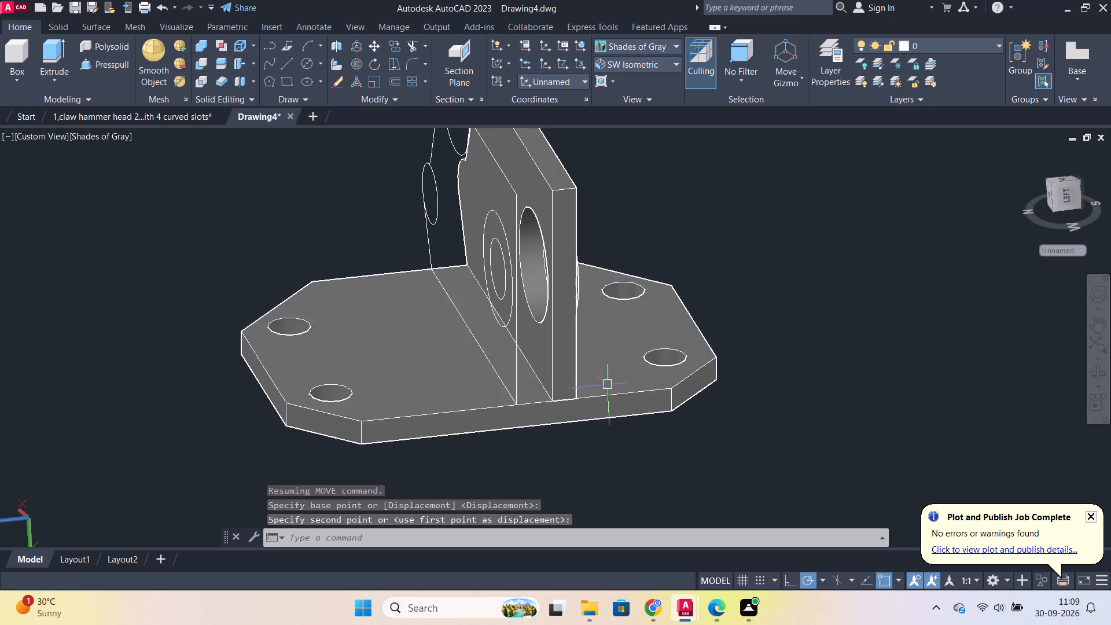
{"action": "key", "text": "Escape"}
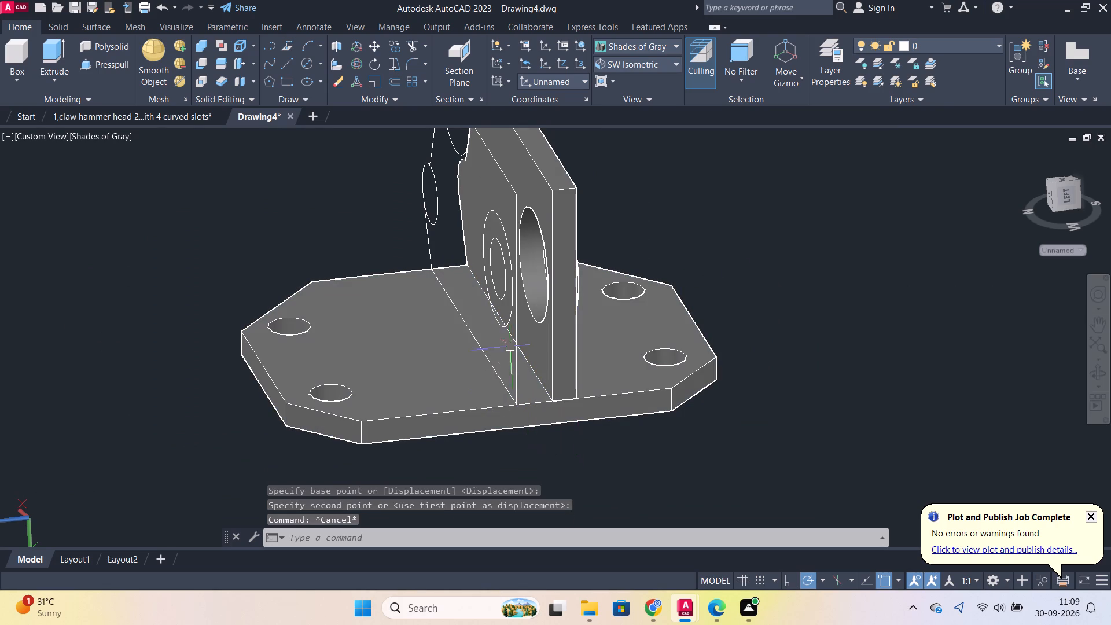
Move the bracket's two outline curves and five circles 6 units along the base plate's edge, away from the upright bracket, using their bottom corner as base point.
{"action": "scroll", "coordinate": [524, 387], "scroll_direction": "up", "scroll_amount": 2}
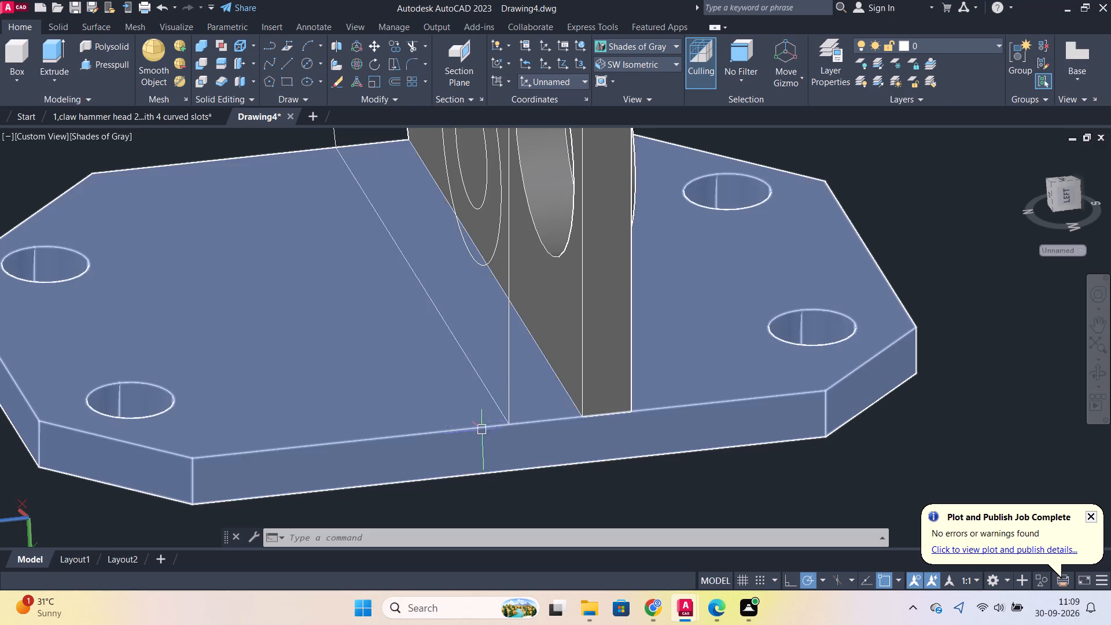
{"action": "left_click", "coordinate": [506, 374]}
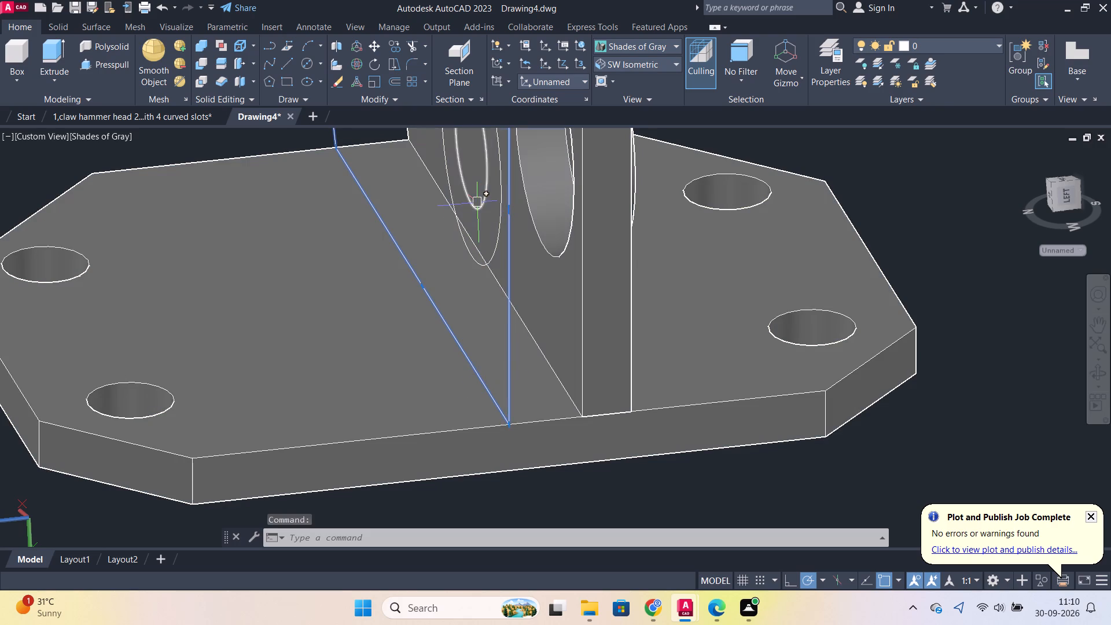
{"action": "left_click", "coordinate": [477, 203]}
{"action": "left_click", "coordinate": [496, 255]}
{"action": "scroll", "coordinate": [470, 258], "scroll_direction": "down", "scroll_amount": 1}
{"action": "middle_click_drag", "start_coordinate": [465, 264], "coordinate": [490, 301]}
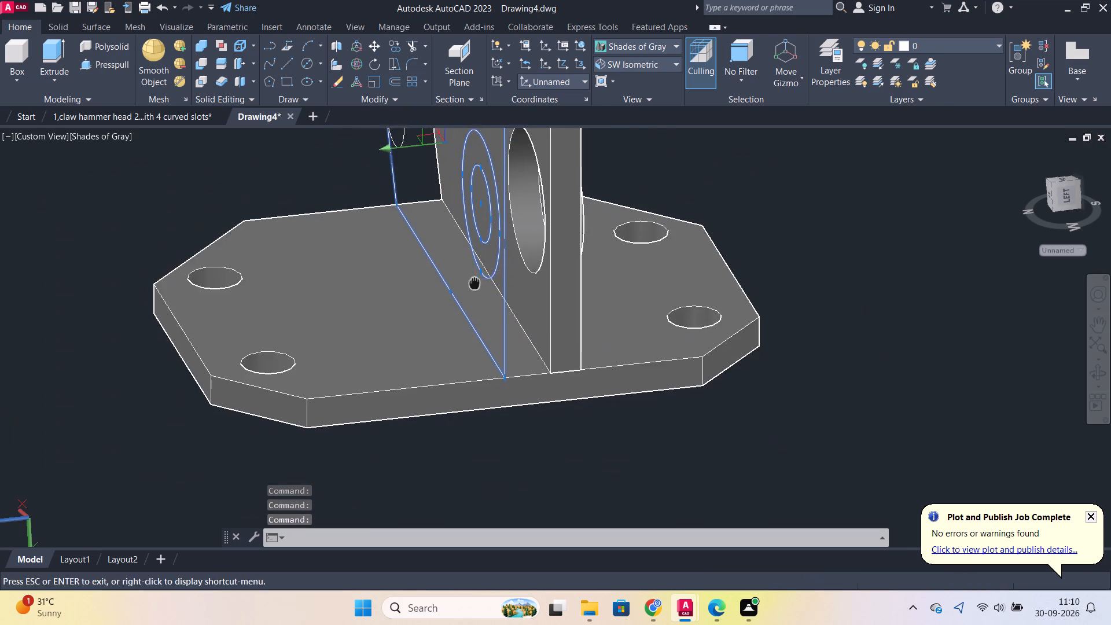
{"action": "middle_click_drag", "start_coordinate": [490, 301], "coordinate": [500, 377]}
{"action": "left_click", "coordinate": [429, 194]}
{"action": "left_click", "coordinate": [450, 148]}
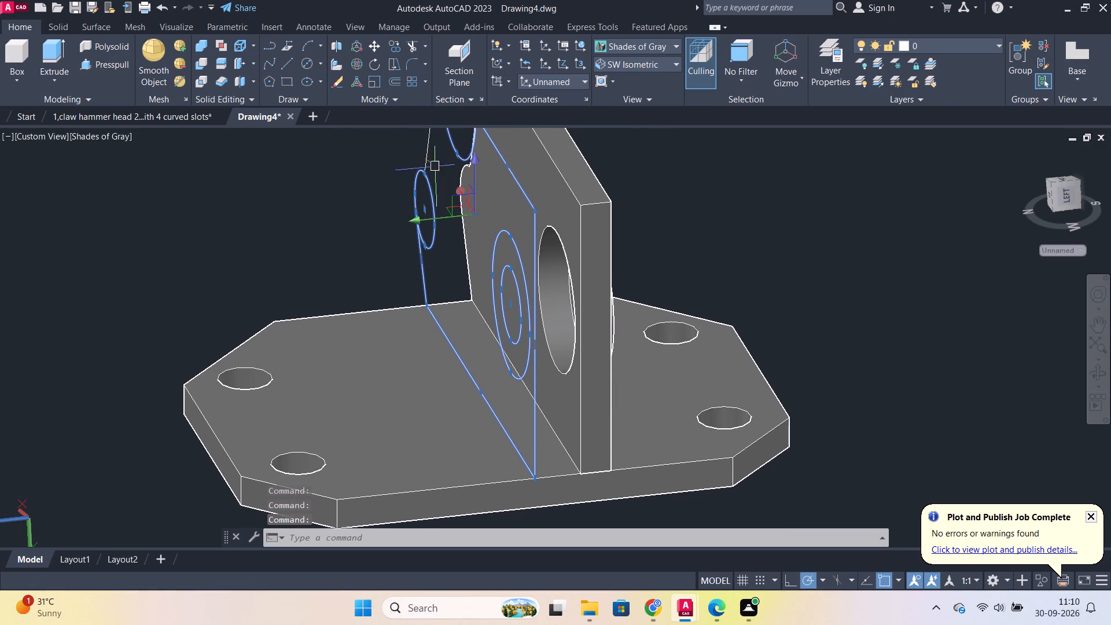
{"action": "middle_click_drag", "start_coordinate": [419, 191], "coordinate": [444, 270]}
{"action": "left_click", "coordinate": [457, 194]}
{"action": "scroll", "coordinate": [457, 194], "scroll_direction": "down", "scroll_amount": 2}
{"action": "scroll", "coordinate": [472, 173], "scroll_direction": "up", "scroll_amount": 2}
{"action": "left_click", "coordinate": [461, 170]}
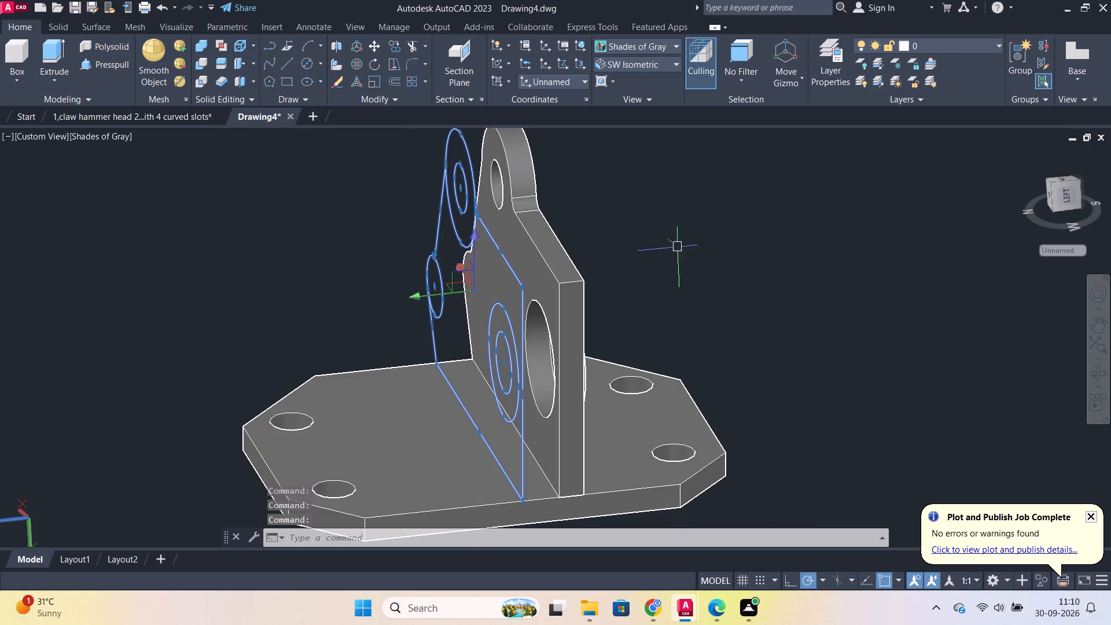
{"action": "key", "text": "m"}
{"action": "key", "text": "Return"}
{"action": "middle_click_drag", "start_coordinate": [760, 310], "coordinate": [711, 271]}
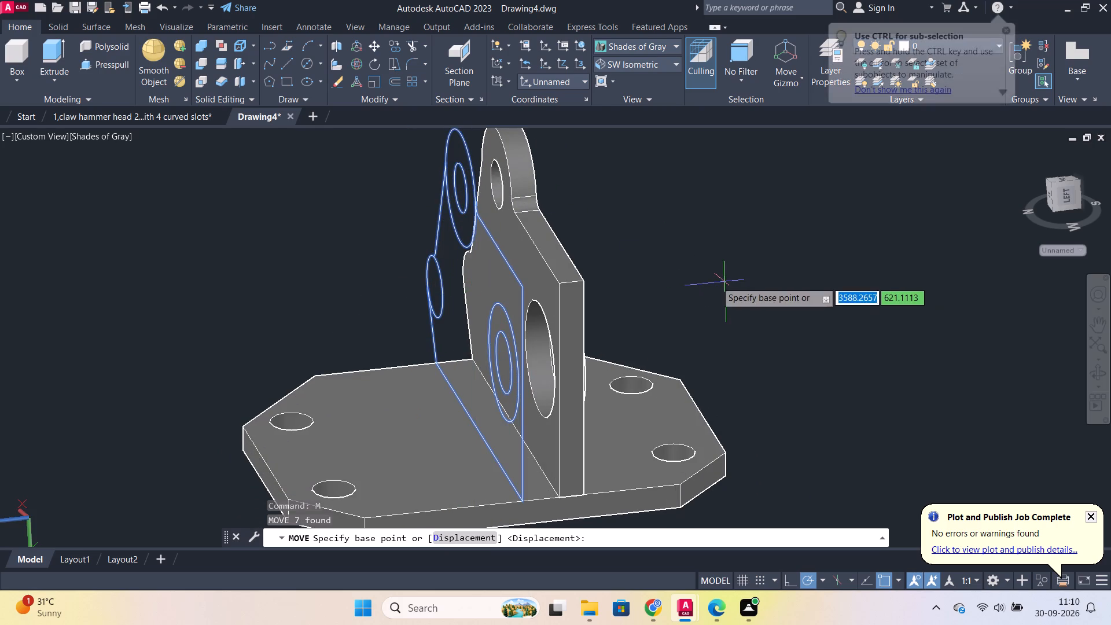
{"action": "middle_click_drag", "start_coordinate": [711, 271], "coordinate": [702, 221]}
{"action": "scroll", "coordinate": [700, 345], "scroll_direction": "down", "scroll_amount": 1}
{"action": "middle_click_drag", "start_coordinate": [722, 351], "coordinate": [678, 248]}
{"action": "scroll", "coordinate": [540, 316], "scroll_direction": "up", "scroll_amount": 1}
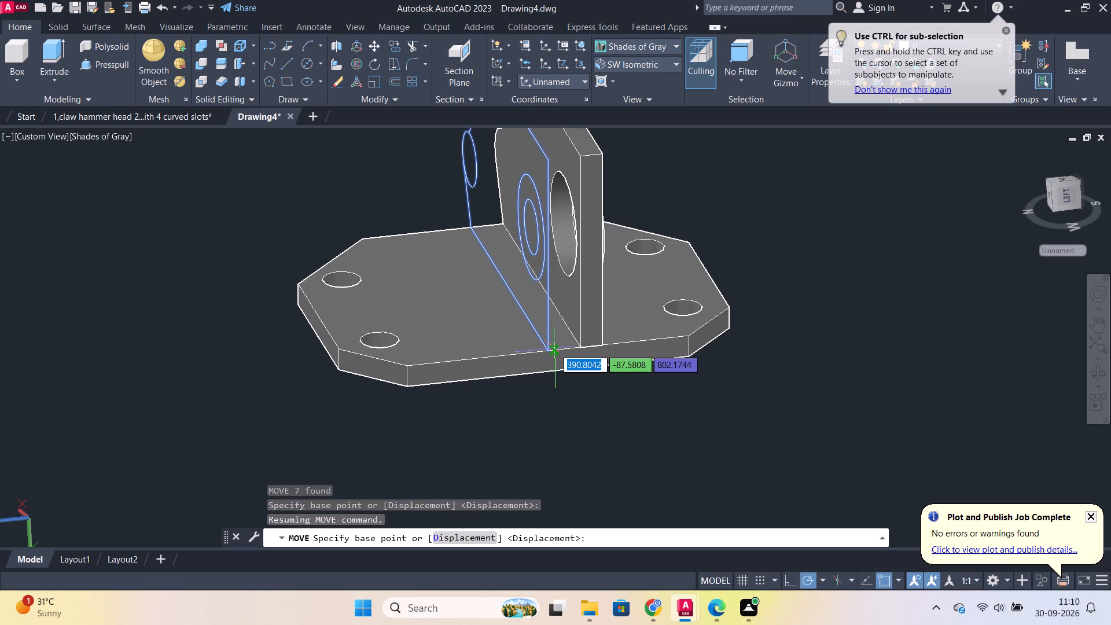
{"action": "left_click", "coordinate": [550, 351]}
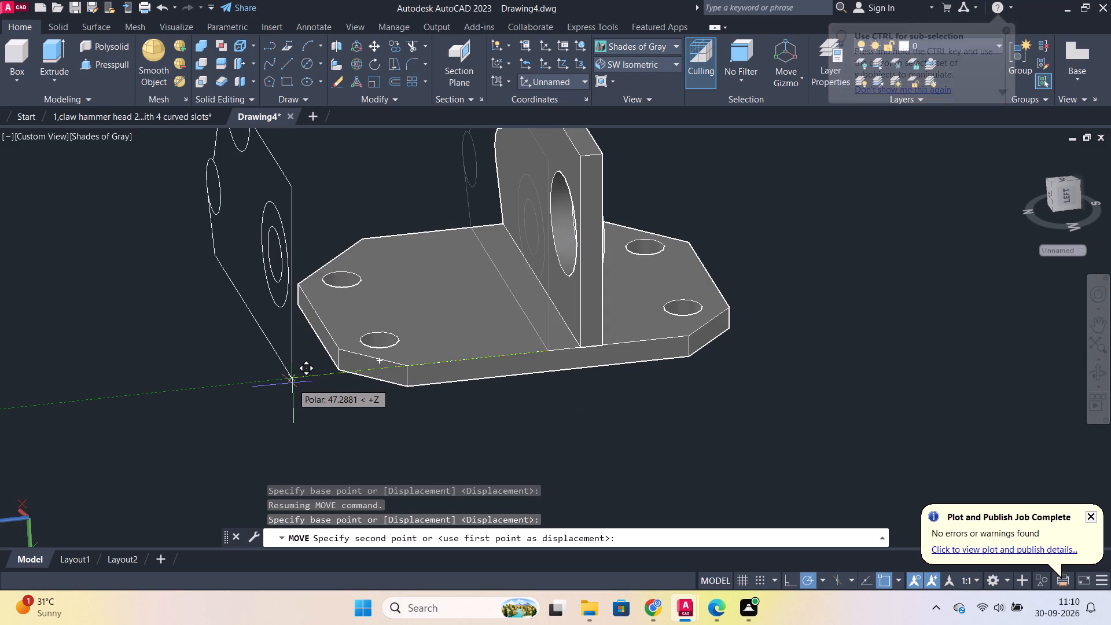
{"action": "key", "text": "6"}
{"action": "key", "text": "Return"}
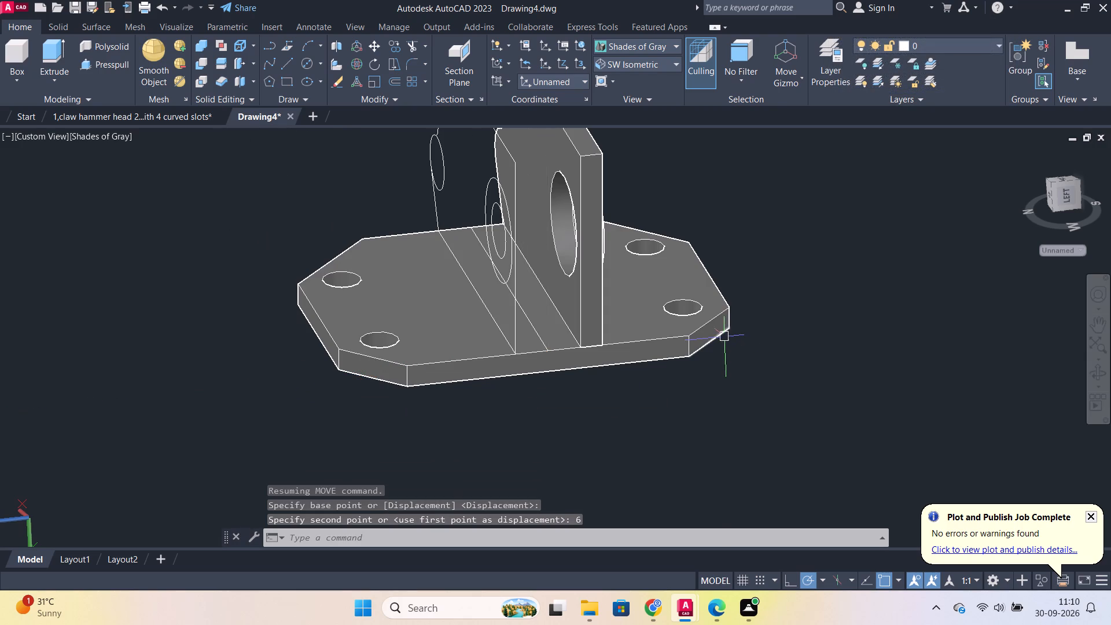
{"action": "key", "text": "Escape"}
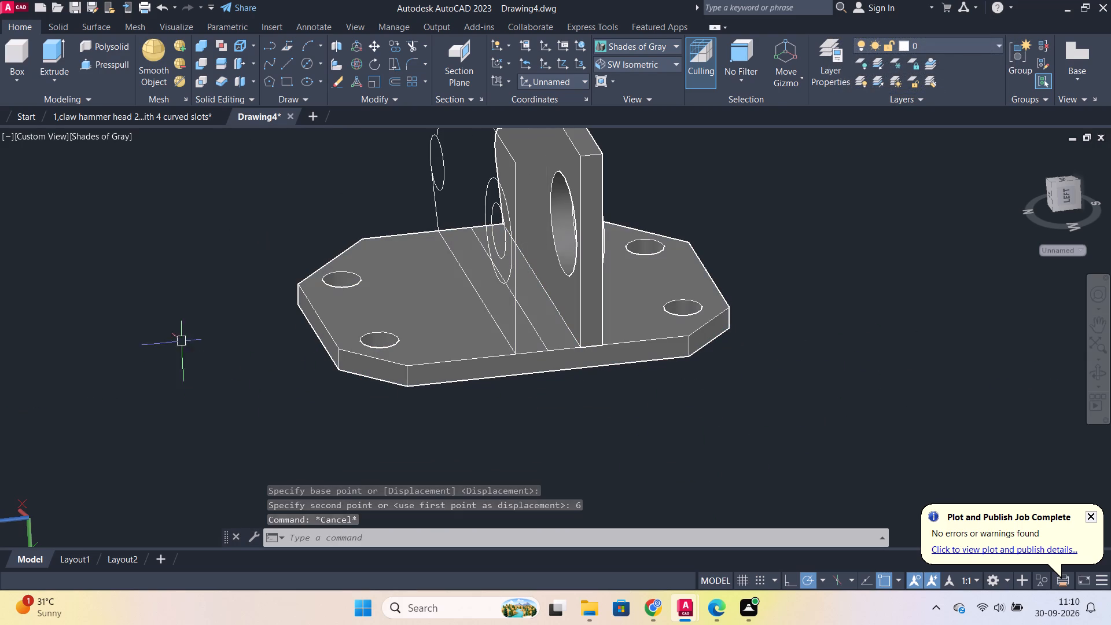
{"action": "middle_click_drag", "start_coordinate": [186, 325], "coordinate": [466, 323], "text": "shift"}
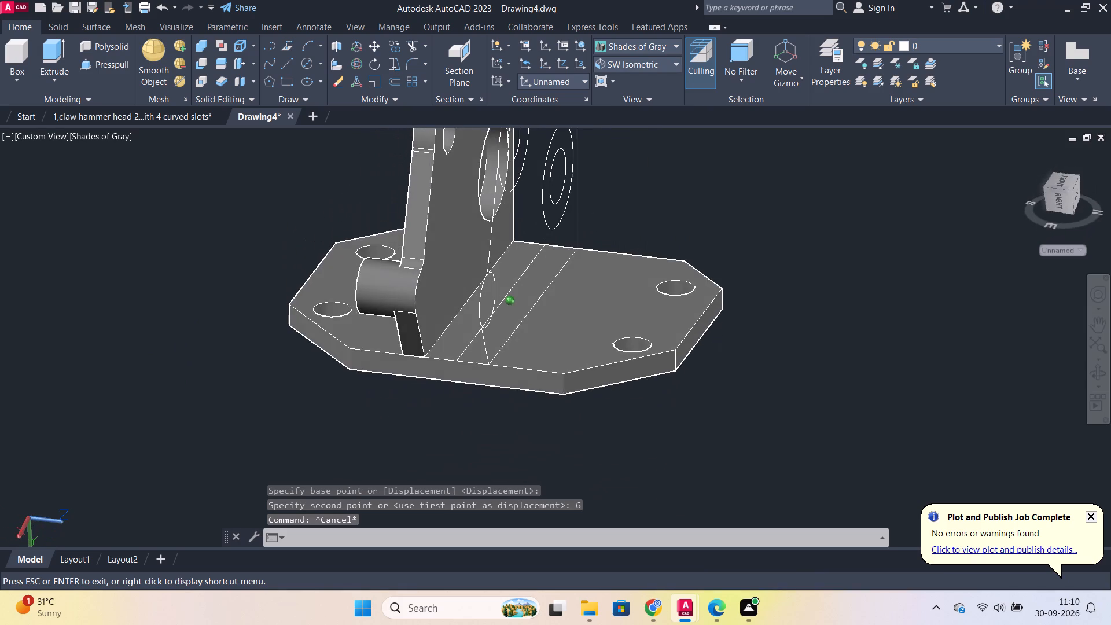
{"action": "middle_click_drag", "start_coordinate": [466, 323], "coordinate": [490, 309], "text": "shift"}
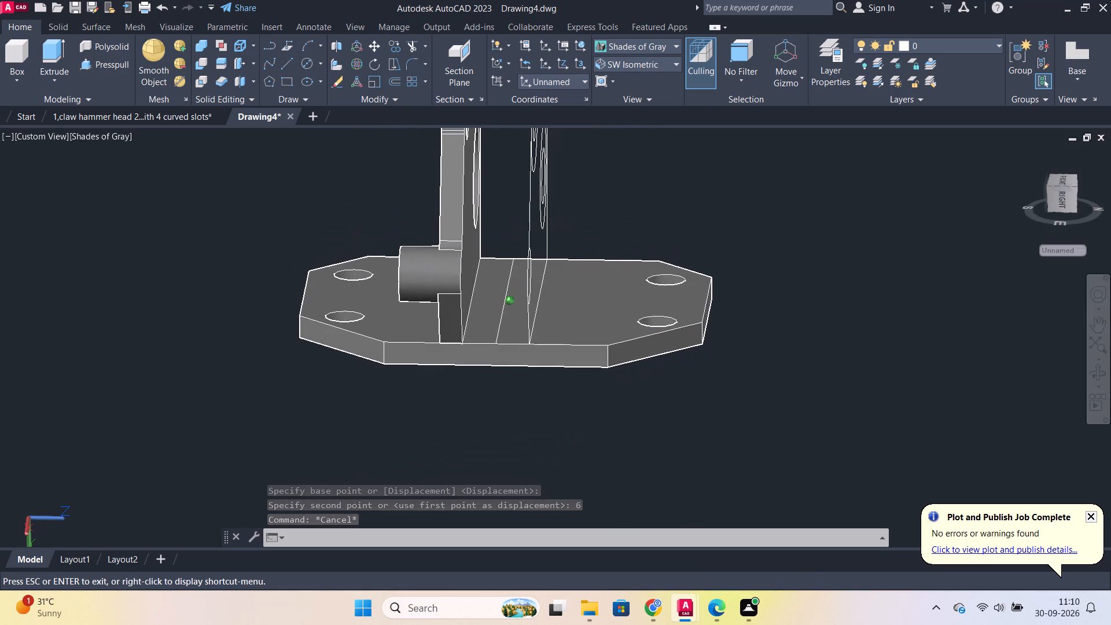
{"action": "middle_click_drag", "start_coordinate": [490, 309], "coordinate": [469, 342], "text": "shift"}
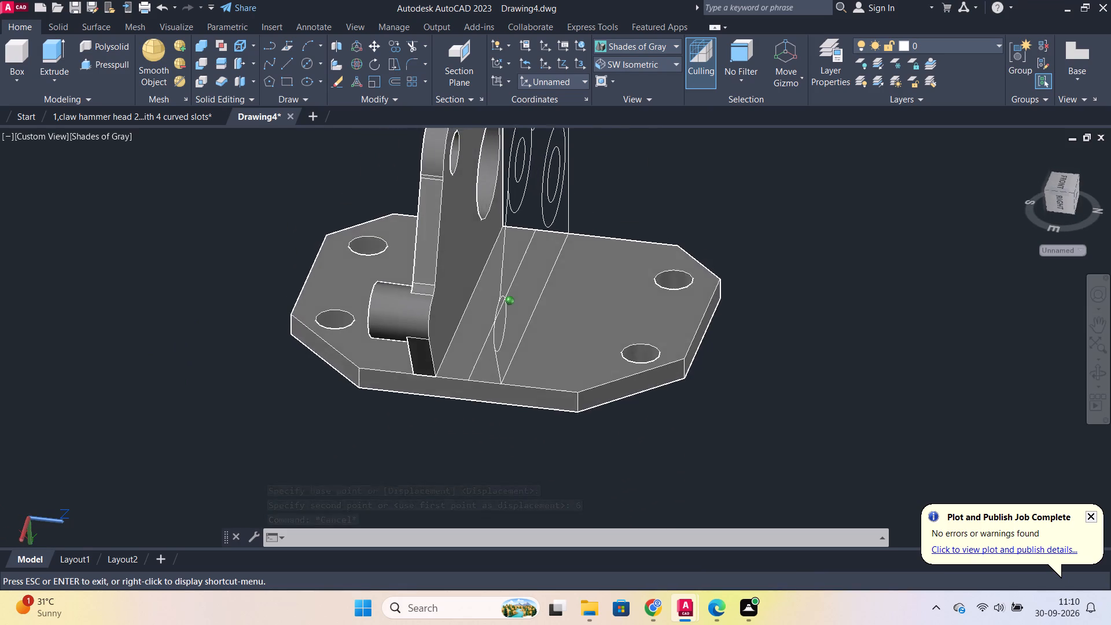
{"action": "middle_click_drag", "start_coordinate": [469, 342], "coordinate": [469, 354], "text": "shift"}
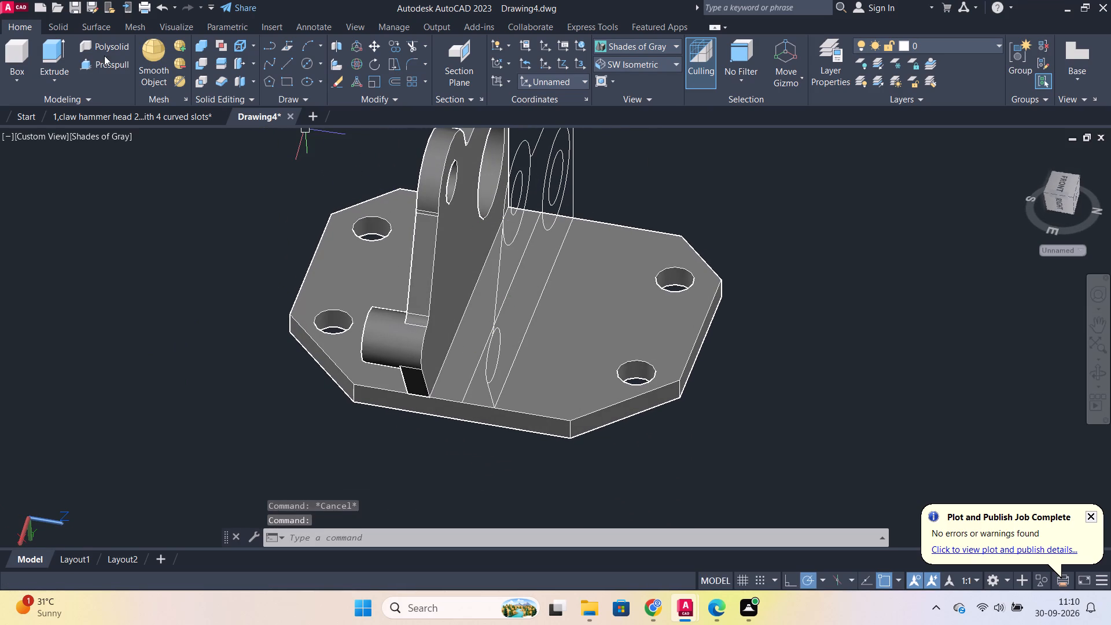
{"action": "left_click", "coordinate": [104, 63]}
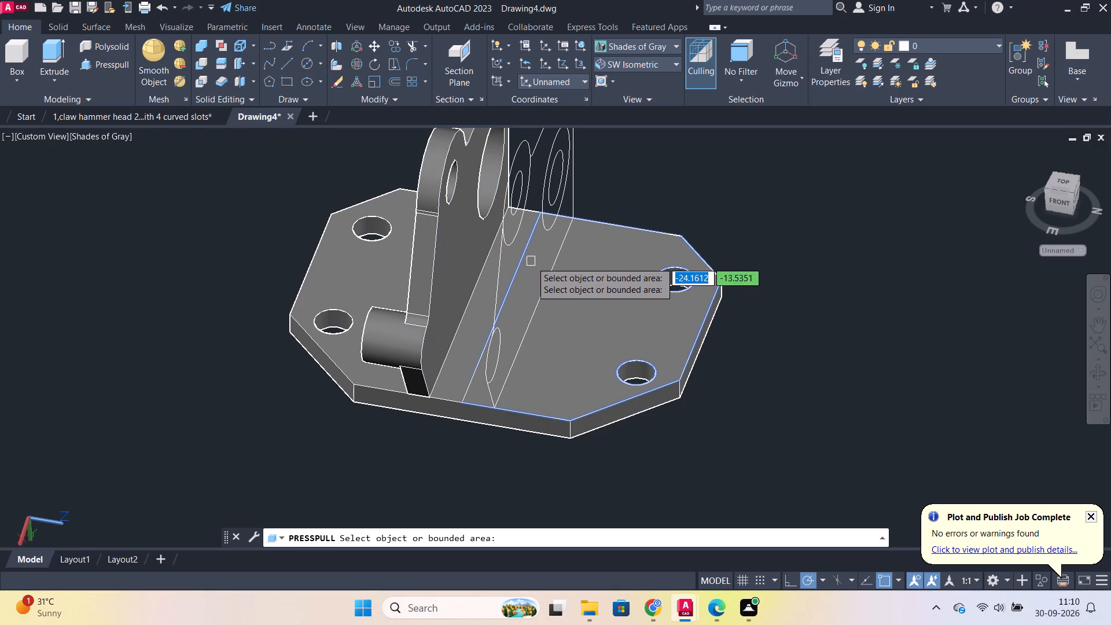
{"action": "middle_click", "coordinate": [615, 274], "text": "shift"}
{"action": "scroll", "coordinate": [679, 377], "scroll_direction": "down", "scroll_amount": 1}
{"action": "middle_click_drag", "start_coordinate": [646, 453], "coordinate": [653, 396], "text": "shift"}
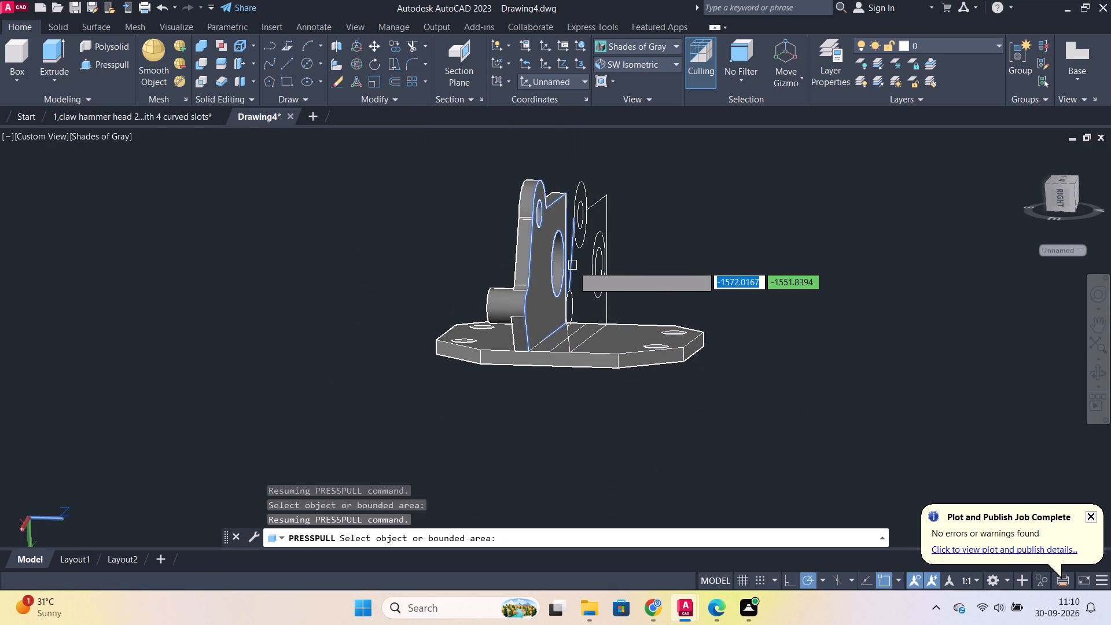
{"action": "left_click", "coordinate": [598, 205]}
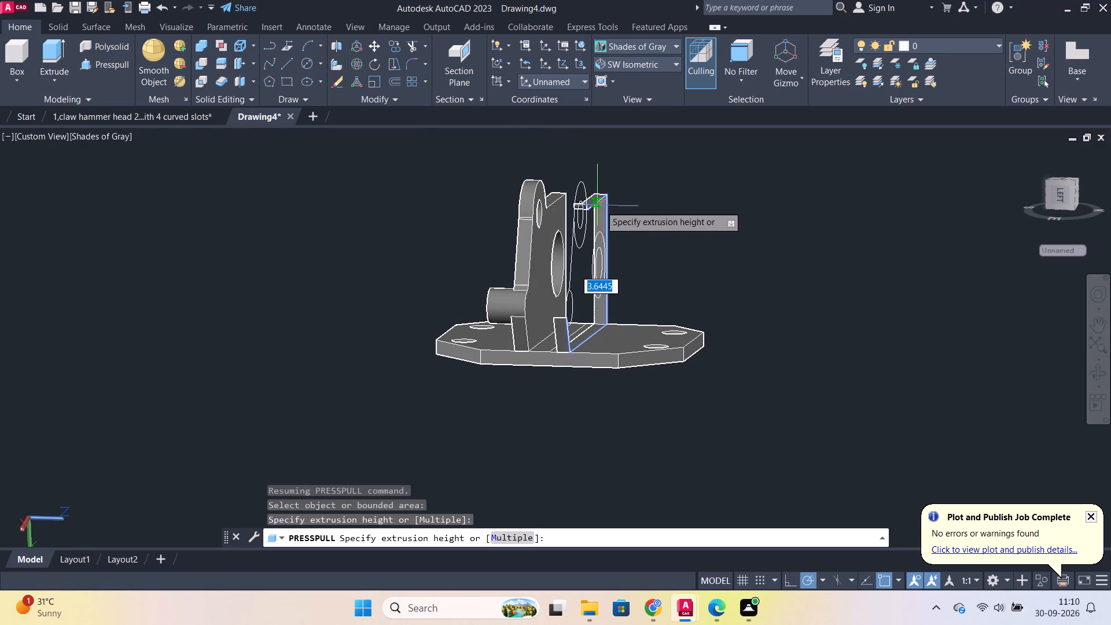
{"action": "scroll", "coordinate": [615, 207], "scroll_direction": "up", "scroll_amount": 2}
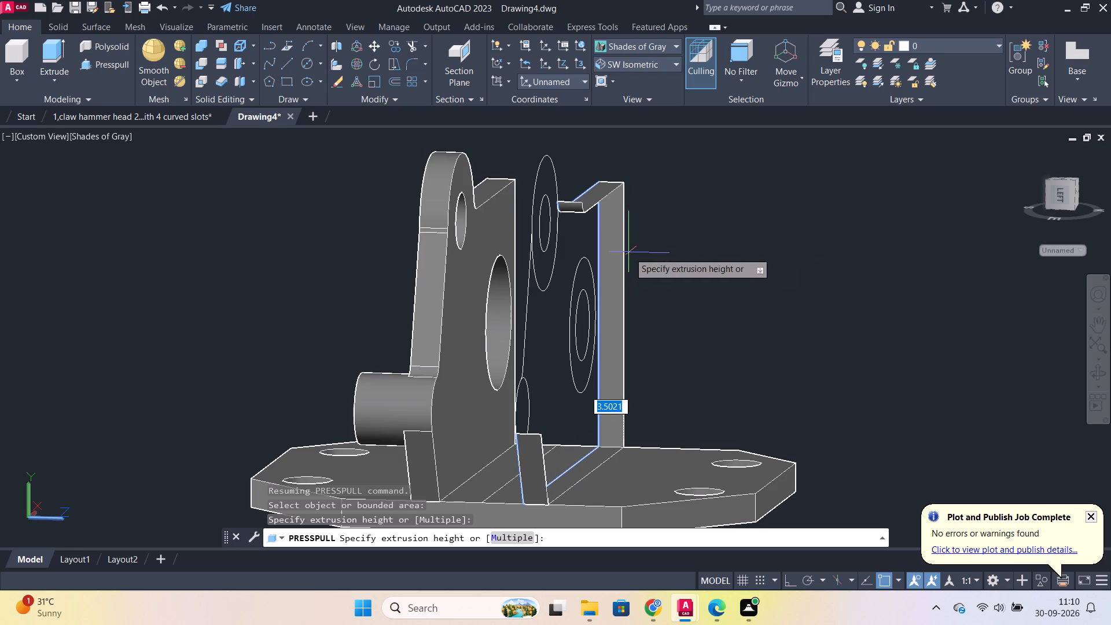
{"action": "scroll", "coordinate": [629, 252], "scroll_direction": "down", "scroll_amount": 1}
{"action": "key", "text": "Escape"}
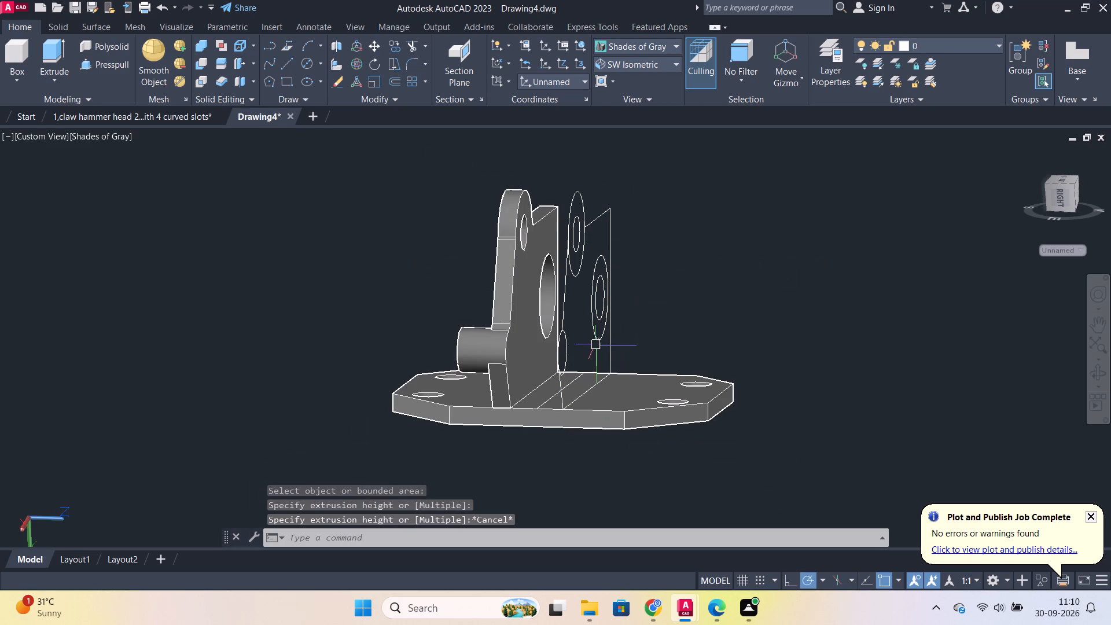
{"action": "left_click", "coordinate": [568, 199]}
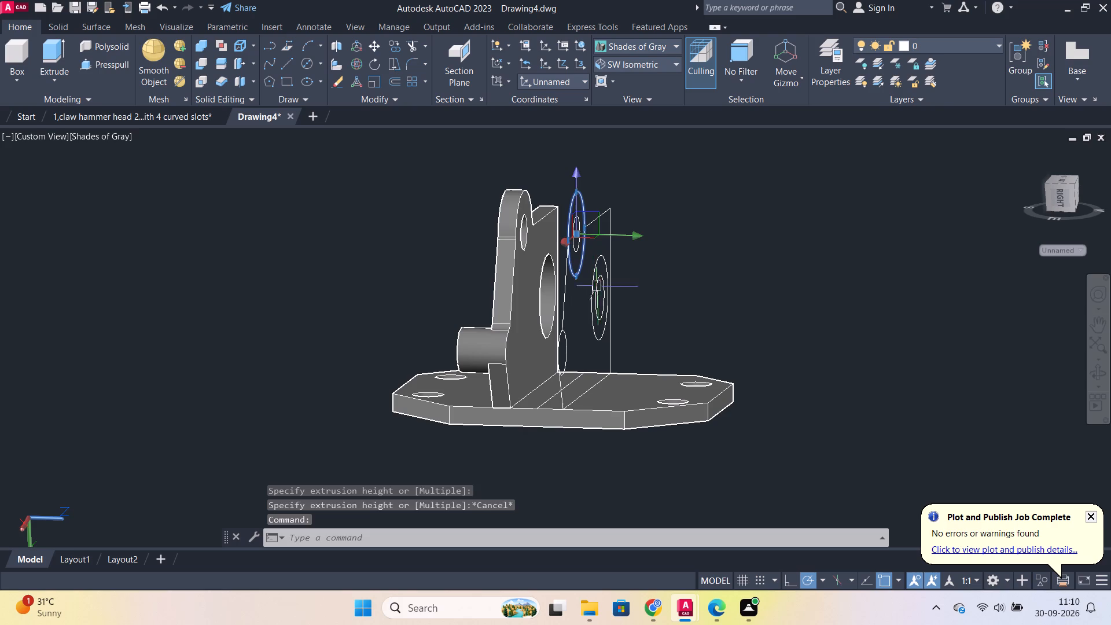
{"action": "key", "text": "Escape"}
Move the bracket's two outline curves and five circles from their bottom corner to a free spot clear of the base plate.
{"action": "middle_click_drag", "start_coordinate": [764, 372], "coordinate": [547, 377], "text": "shift"}
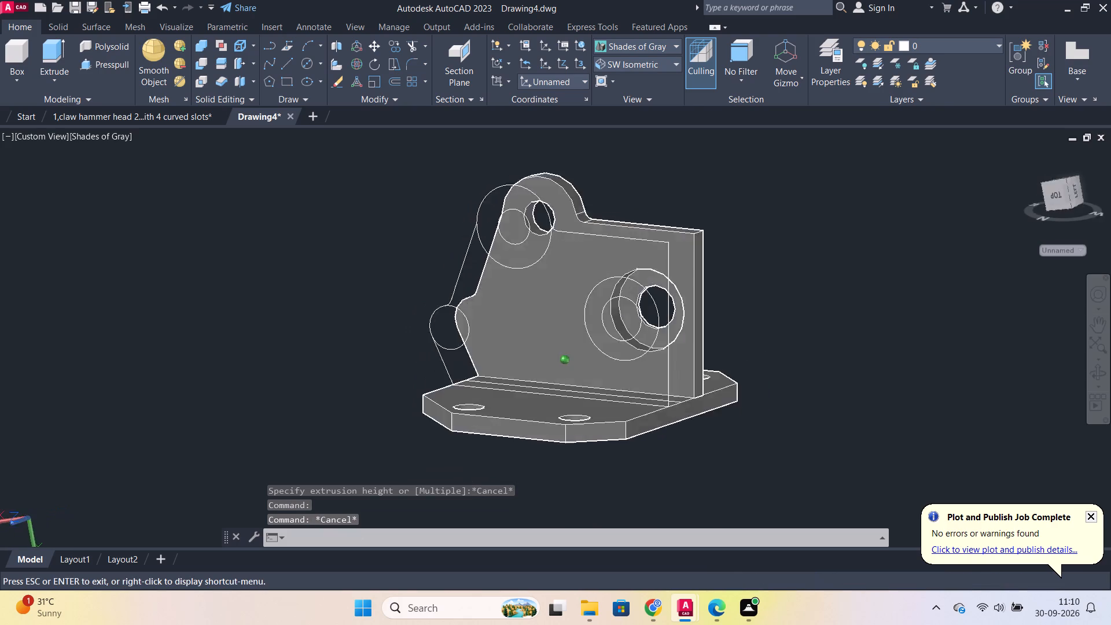
{"action": "middle_click_drag", "start_coordinate": [547, 377], "coordinate": [492, 379], "text": "shift"}
{"action": "left_click", "coordinate": [487, 164]}
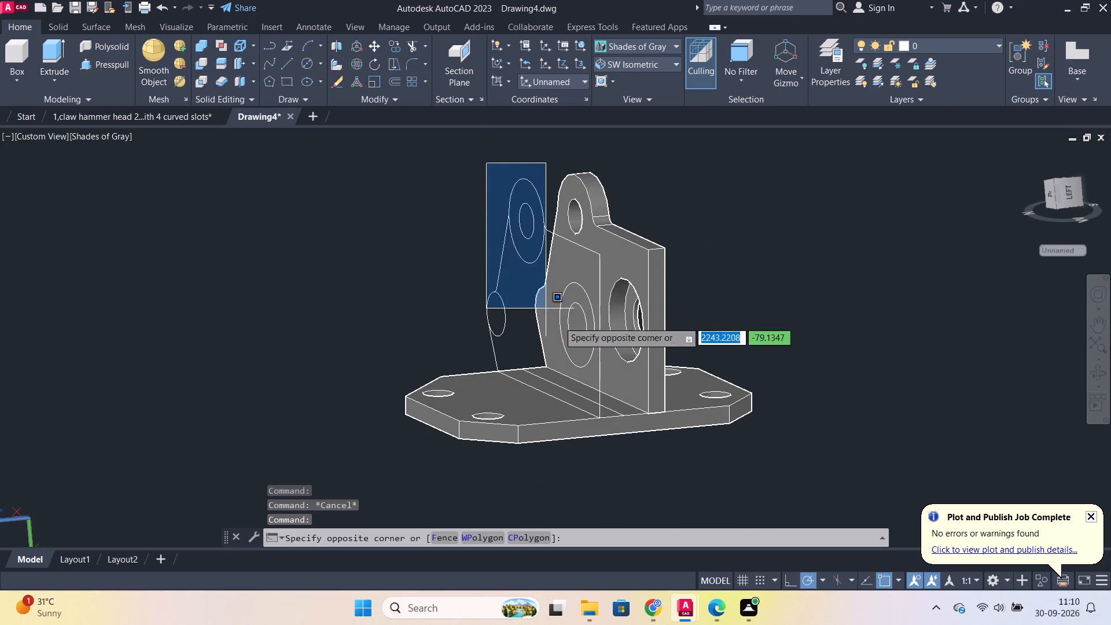
{"action": "left_click", "coordinate": [601, 410]}
{"action": "left_click", "coordinate": [599, 340]}
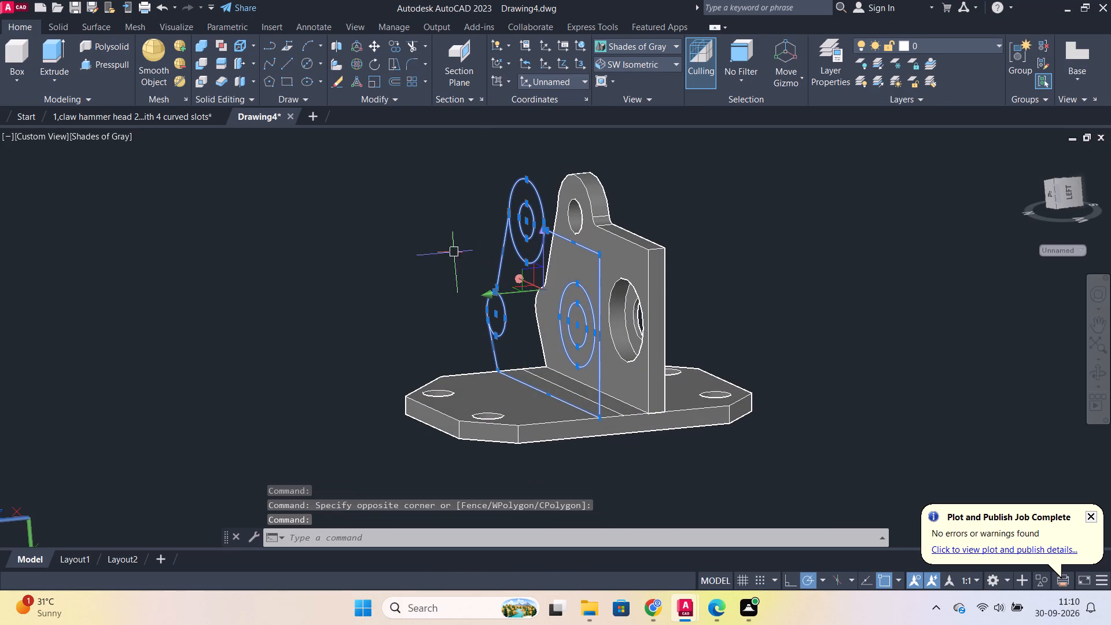
{"action": "key", "text": "m"}
{"action": "key", "text": "Return"}
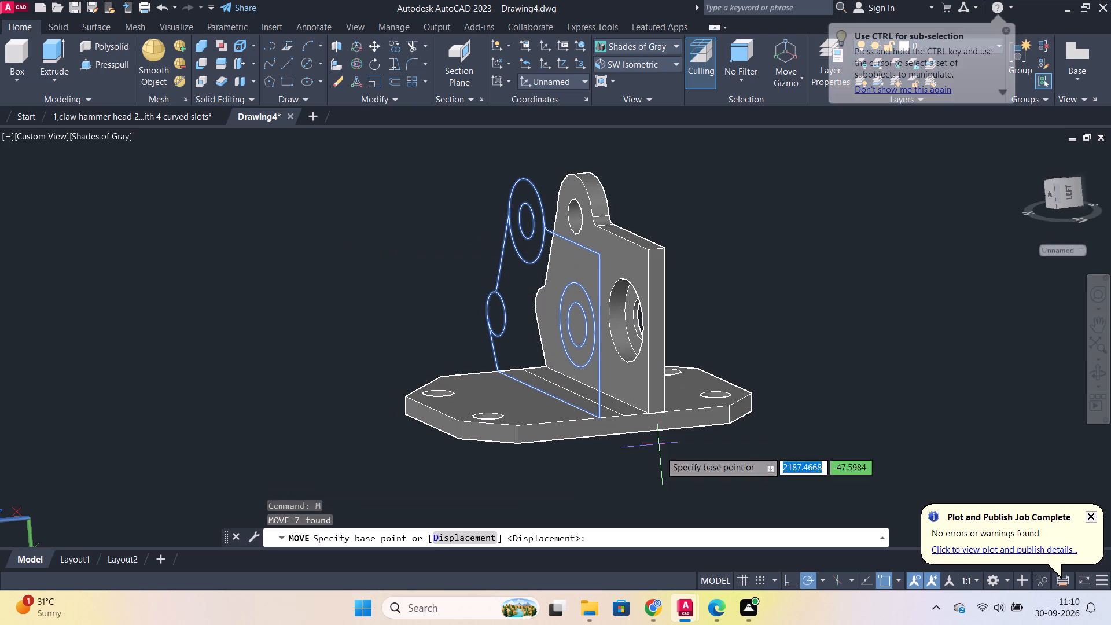
{"action": "left_click", "coordinate": [598, 415]}
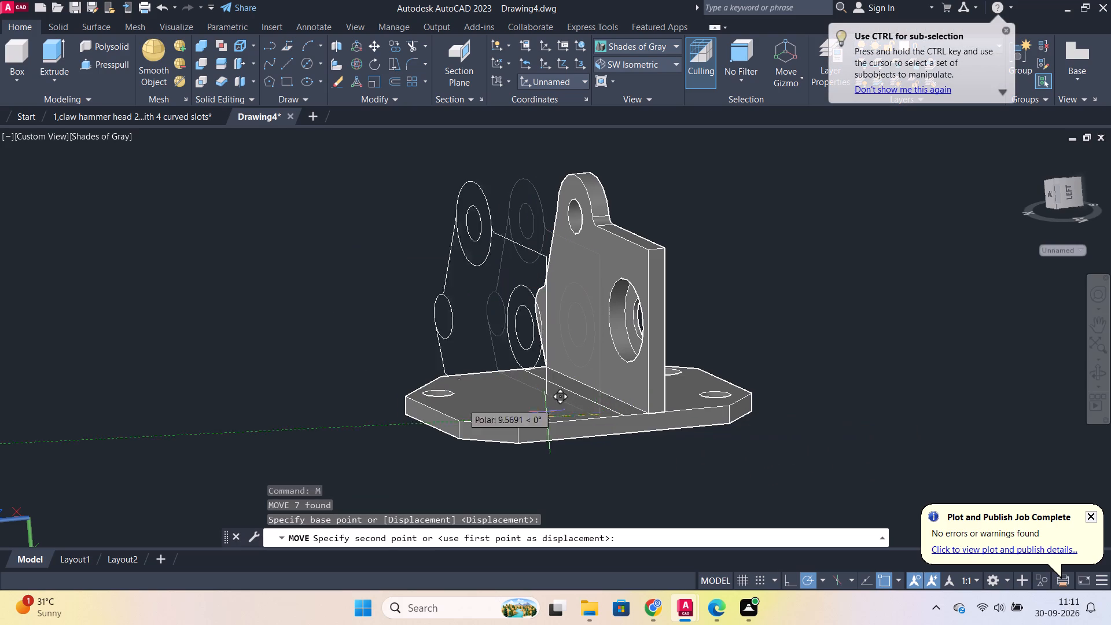
{"action": "left_click", "coordinate": [314, 396]}
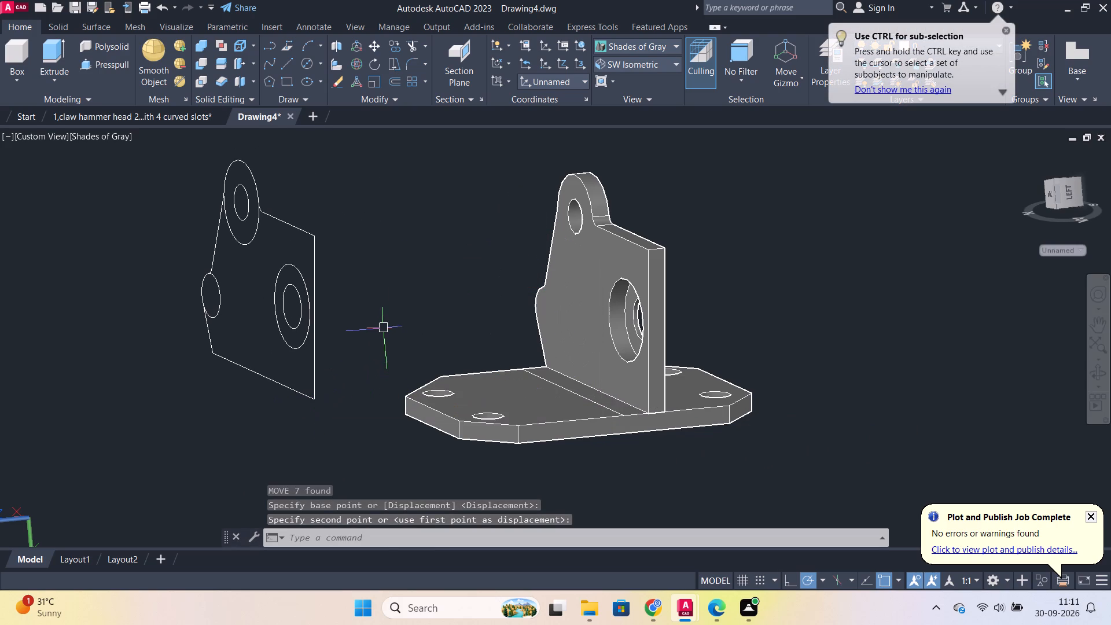
{"action": "key", "text": "Escape"}
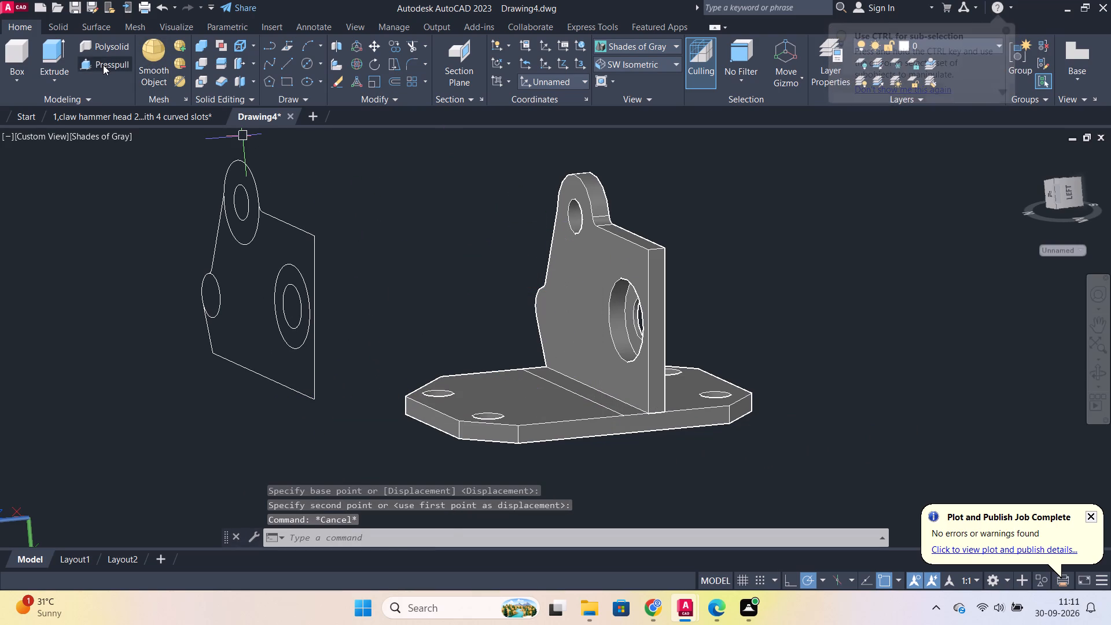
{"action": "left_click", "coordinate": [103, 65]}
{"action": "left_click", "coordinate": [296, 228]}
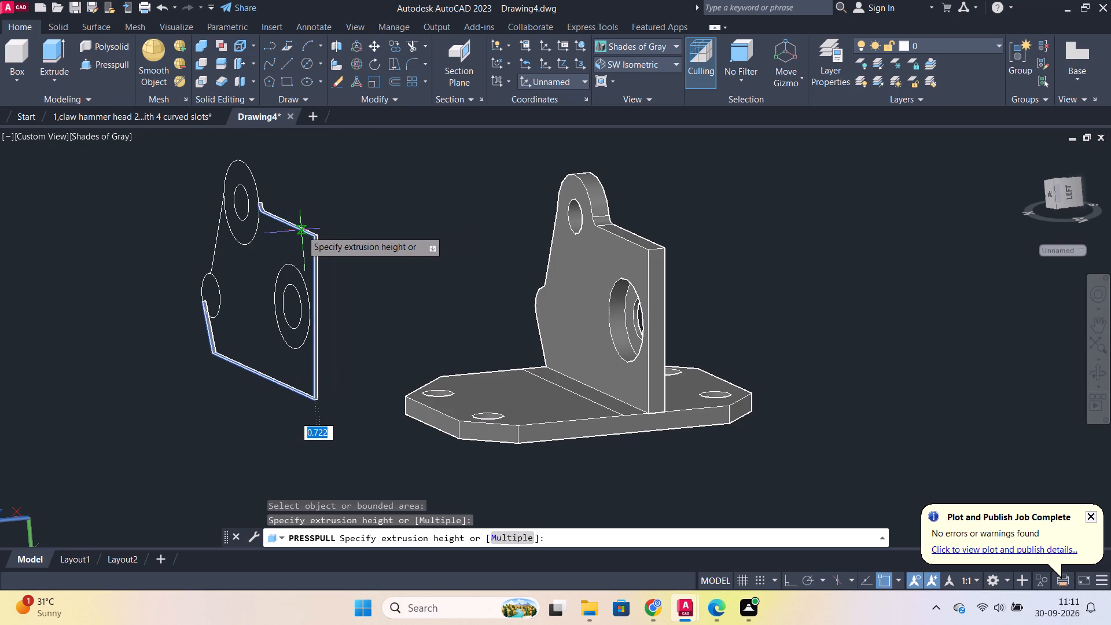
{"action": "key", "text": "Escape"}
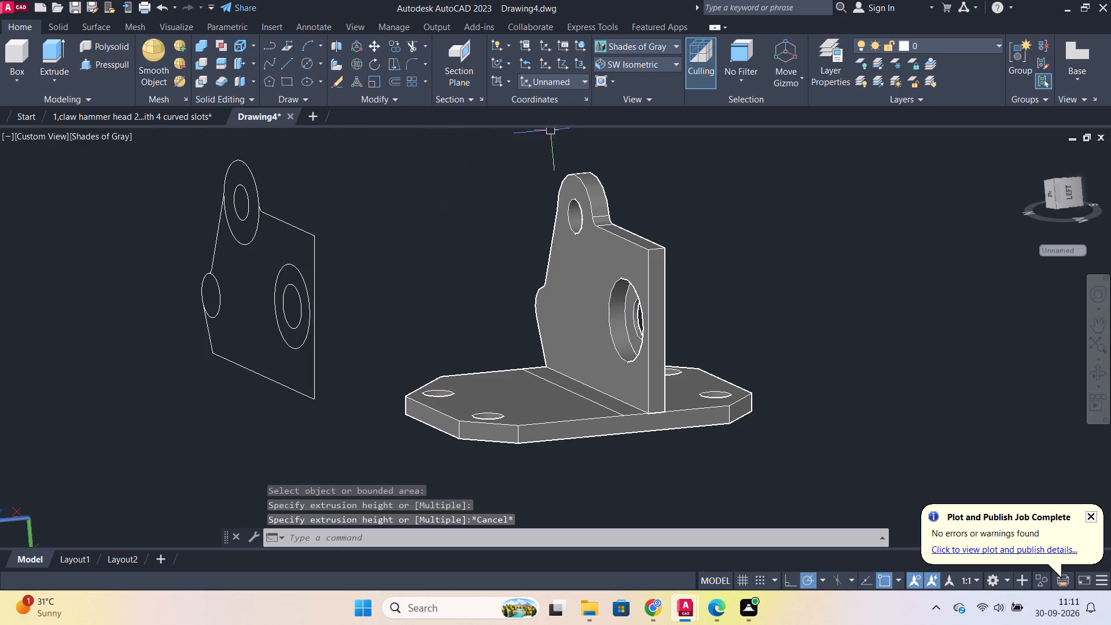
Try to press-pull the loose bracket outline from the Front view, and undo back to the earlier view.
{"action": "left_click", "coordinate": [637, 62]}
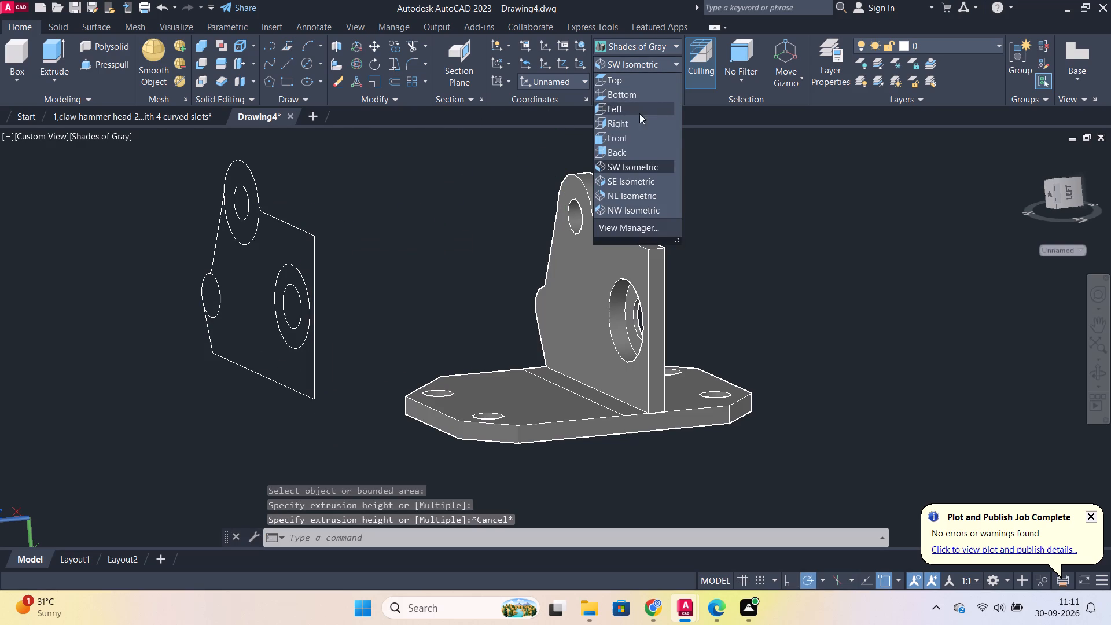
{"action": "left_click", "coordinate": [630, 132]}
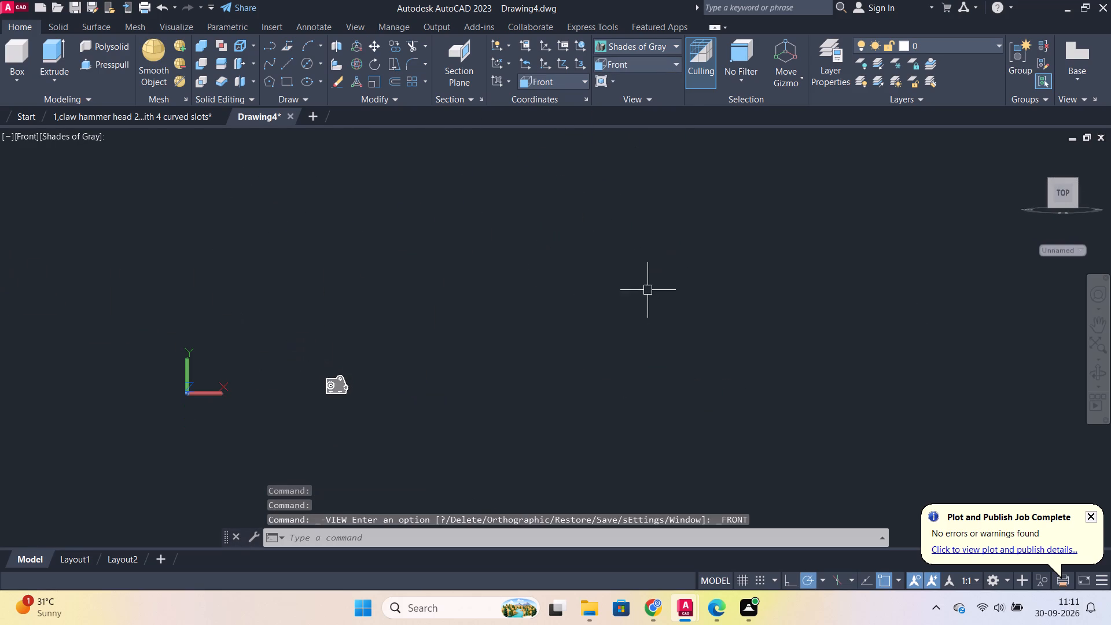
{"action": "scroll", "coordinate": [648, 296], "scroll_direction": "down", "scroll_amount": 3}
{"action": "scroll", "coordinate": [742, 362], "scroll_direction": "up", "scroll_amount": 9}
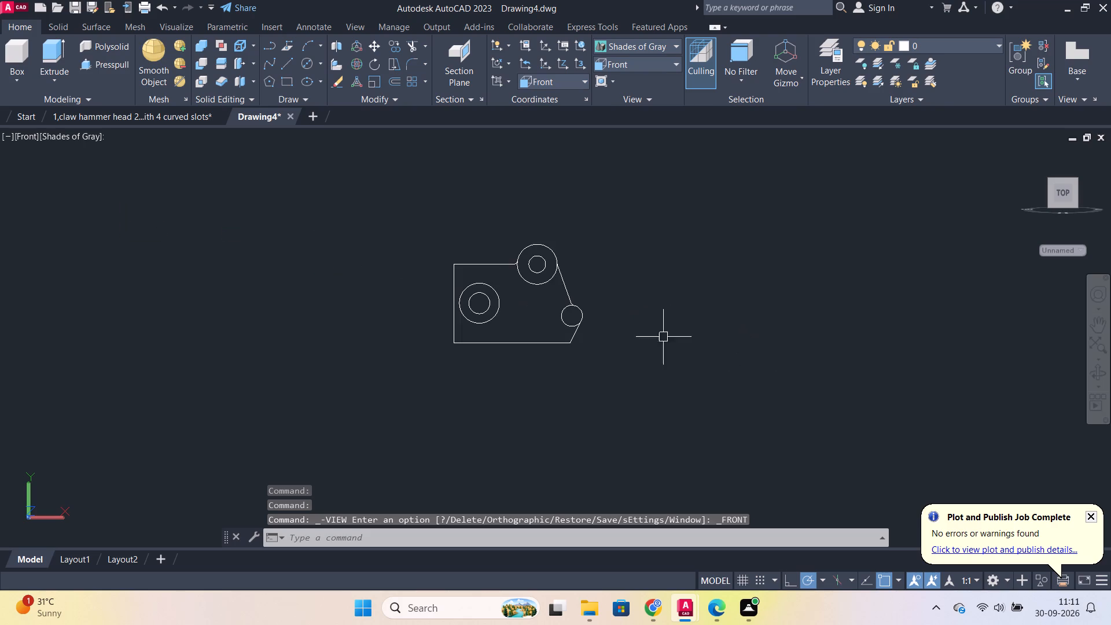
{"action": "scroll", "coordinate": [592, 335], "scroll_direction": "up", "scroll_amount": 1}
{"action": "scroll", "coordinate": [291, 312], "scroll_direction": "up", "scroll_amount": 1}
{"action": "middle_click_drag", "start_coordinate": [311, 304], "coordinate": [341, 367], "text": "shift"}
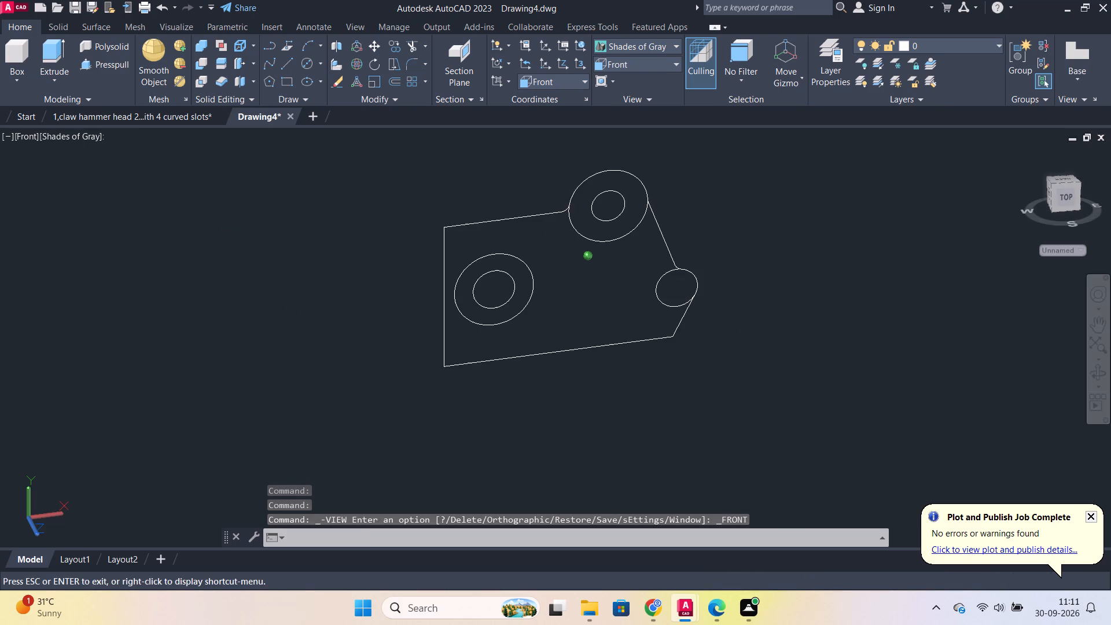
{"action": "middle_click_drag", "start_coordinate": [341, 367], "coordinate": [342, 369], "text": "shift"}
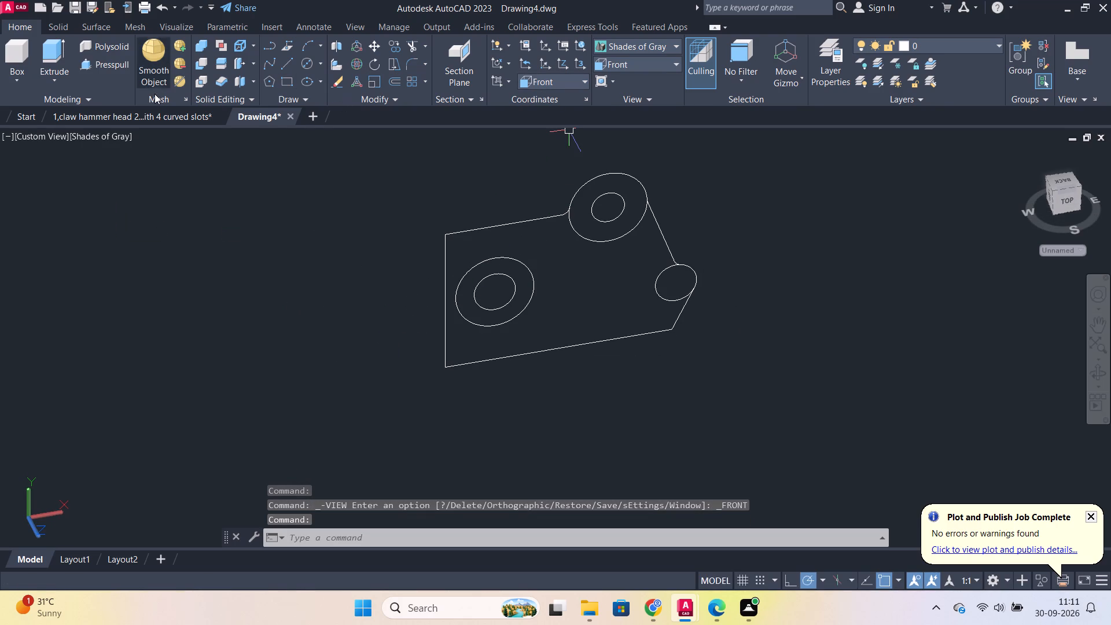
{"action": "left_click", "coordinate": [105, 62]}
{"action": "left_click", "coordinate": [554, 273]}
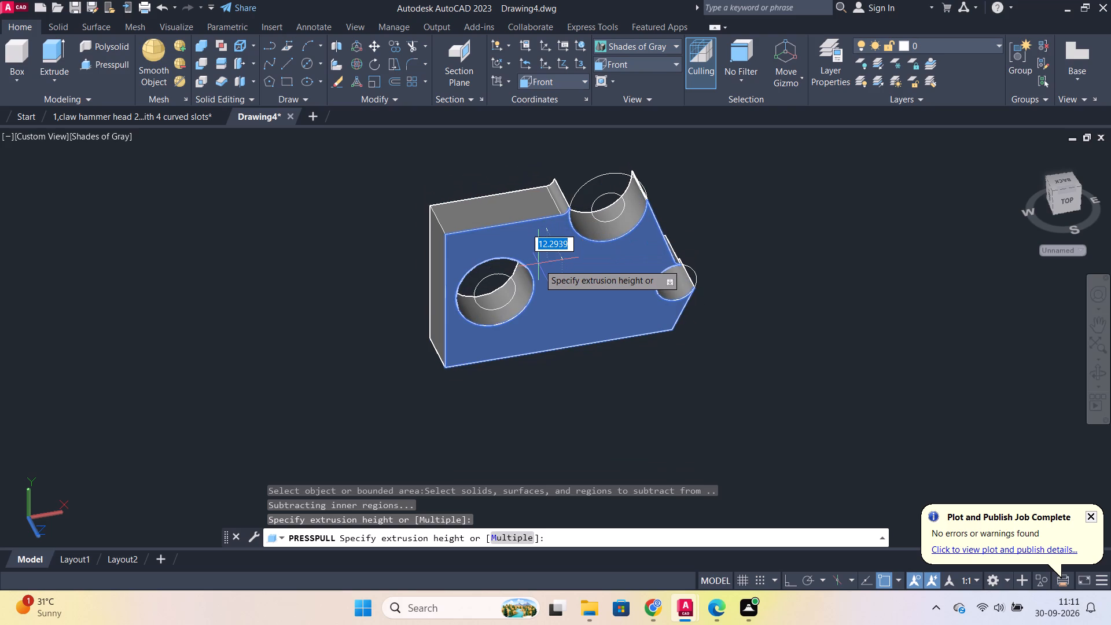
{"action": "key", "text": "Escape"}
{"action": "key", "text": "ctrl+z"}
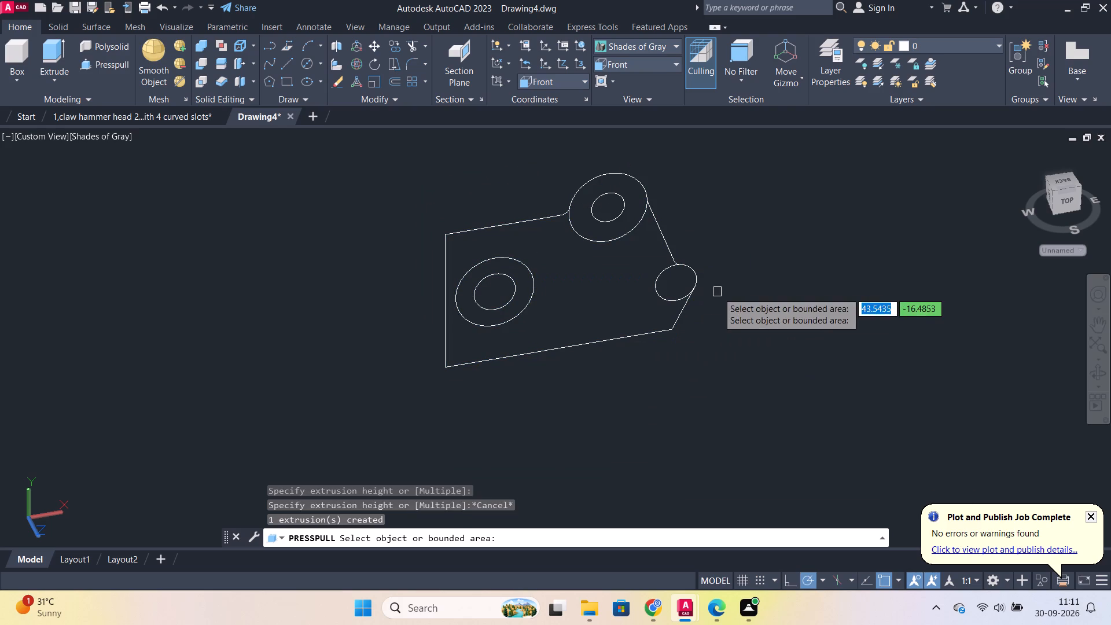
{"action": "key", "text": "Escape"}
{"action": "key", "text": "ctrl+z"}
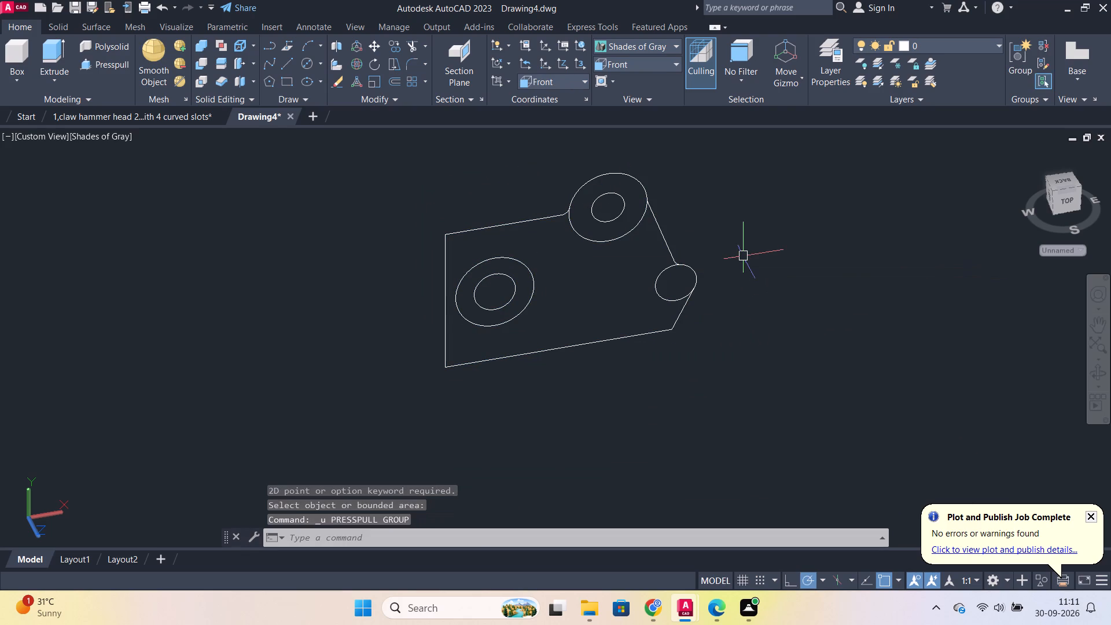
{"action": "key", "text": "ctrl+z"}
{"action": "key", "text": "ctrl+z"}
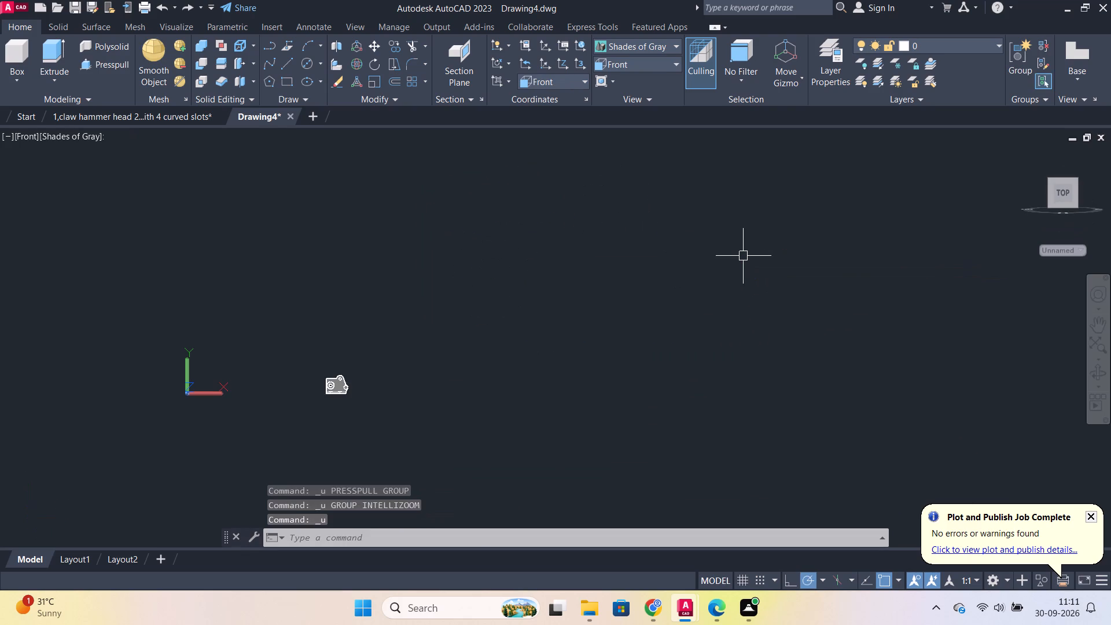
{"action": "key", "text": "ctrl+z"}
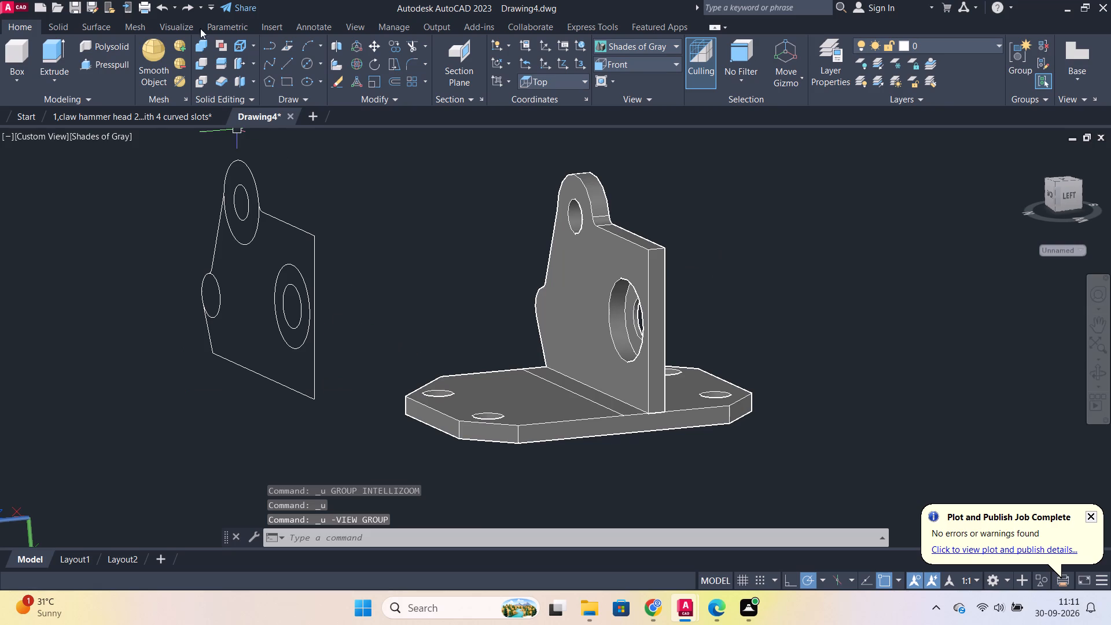
Press-pull the loose bracket's main outline area and its large top circle to a thickness of 4 units each.
{"action": "left_click", "coordinate": [116, 64]}
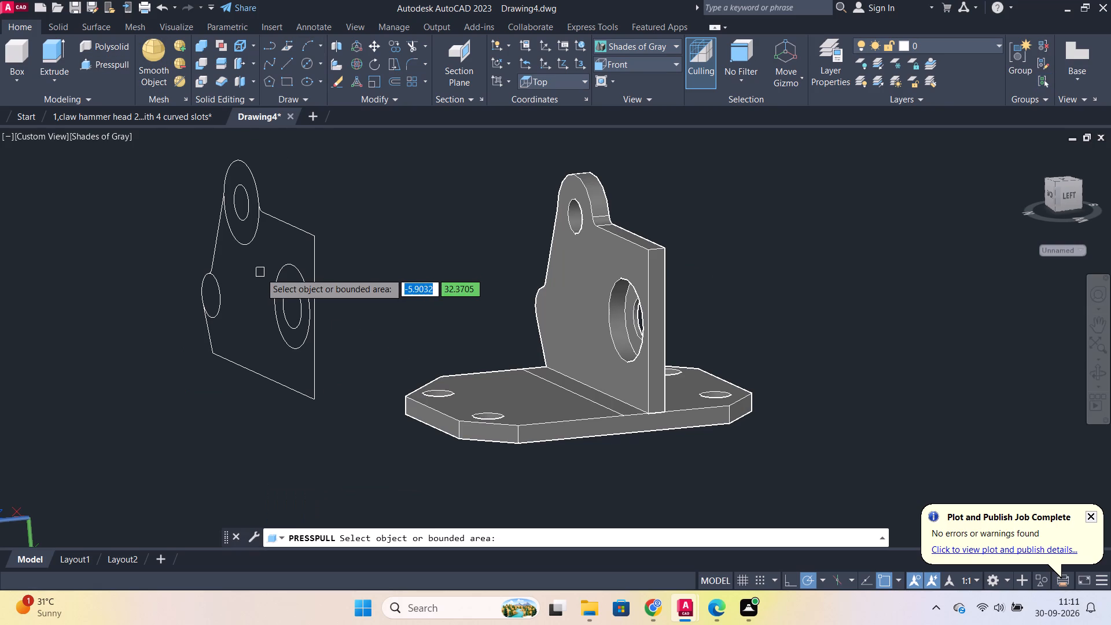
{"action": "left_click", "coordinate": [260, 273]}
{"action": "left_click", "coordinate": [266, 245]}
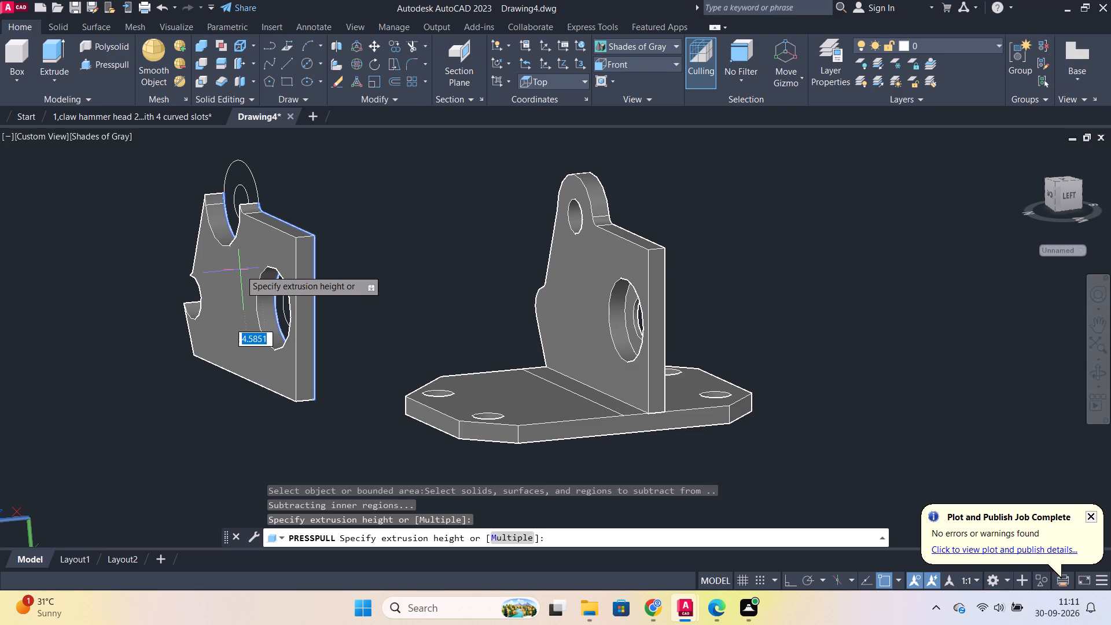
{"action": "key", "text": "4"}
{"action": "key", "text": "Return"}
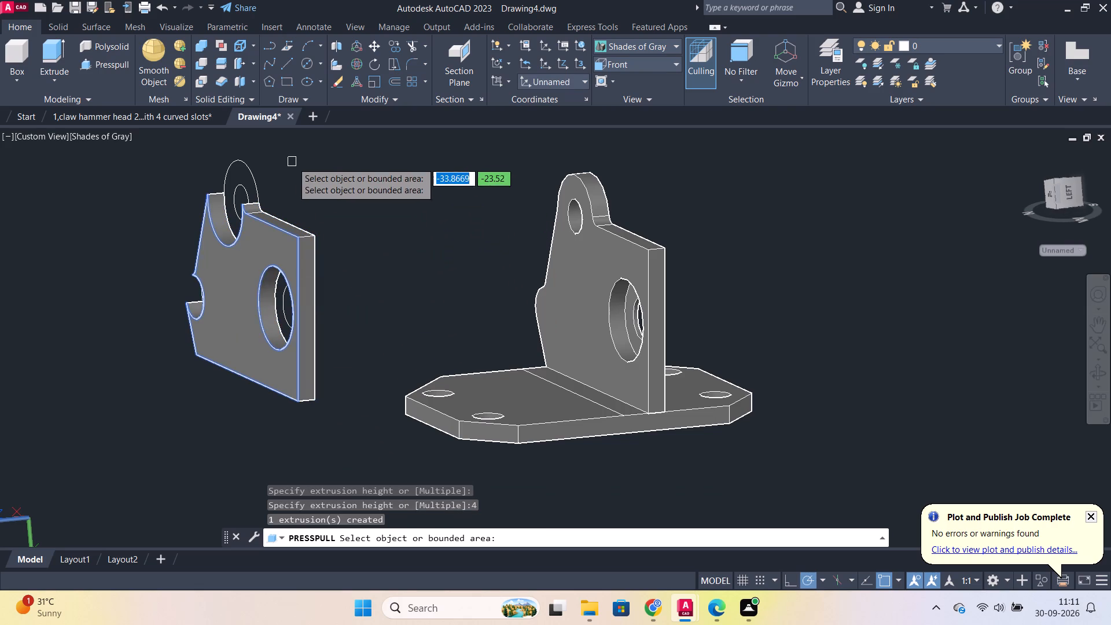
{"action": "left_click", "coordinate": [253, 190]}
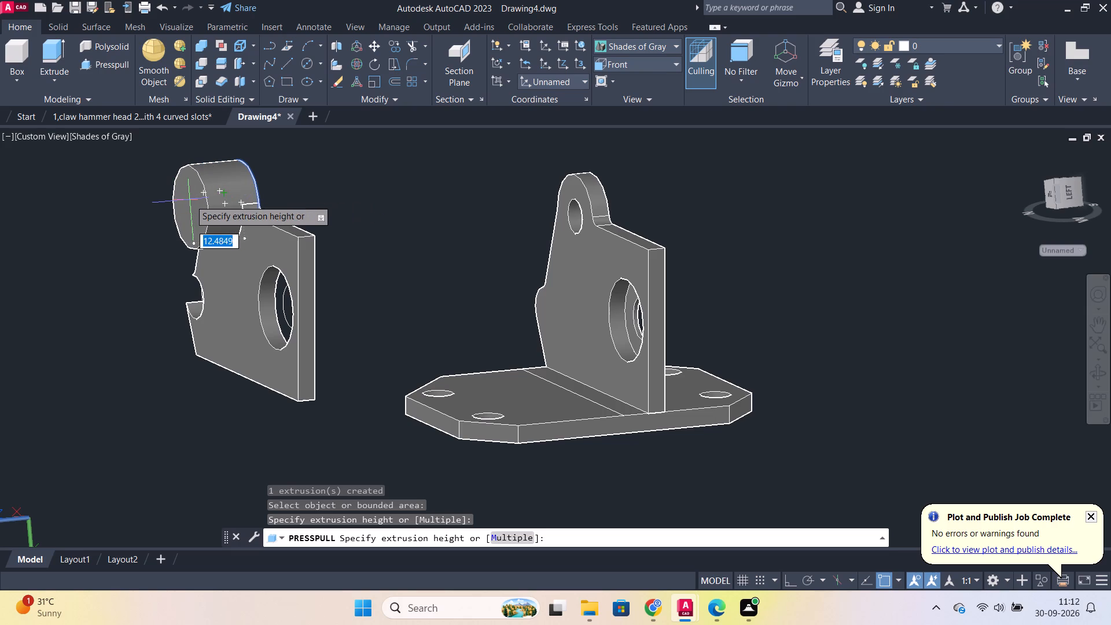
{"action": "key", "text": "4"}
{"action": "key", "text": "Return"}
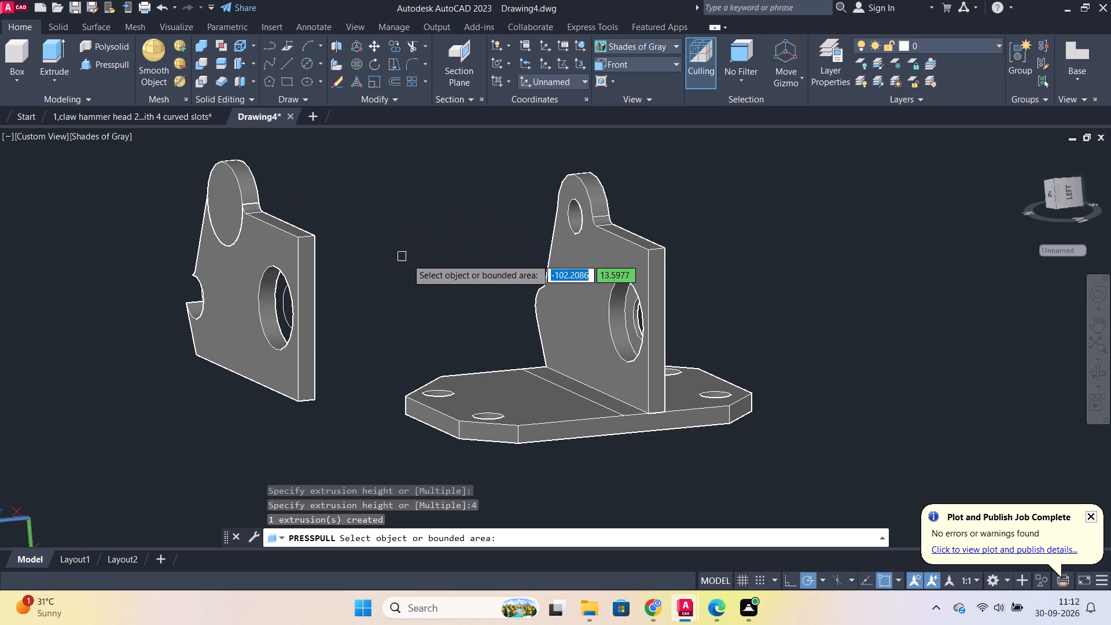
Press-pull the inner circle of the new bracket's rounded top through its thickness to cut the hole.
{"action": "middle_click_drag", "start_coordinate": [317, 258], "coordinate": [315, 258], "text": "shift"}
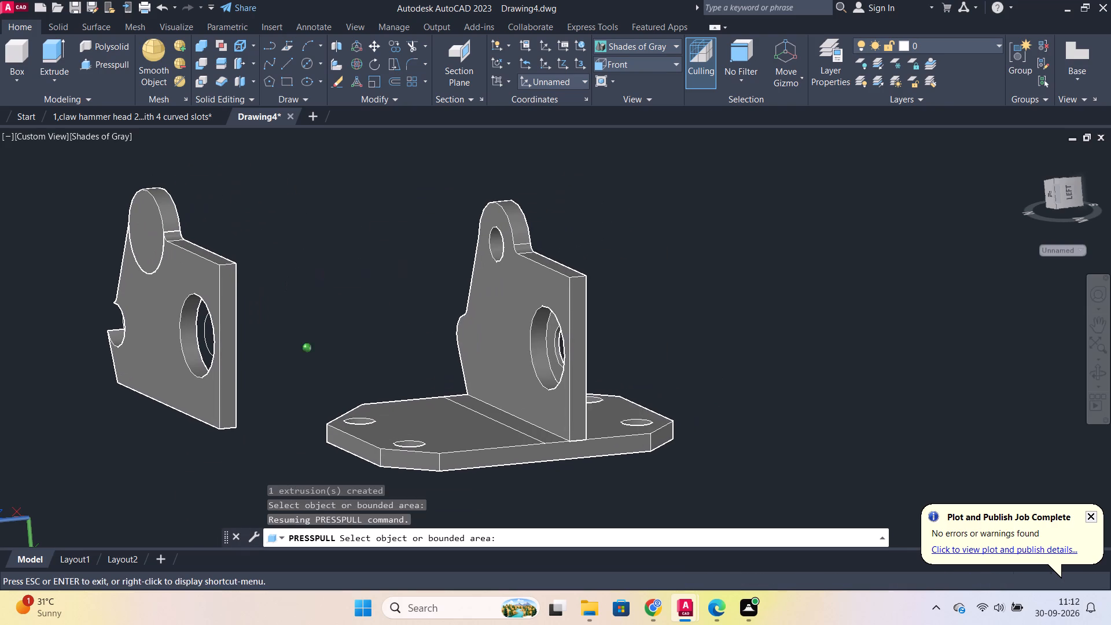
{"action": "middle_click_drag", "start_coordinate": [315, 258], "coordinate": [257, 271], "text": "shift"}
{"action": "scroll", "coordinate": [310, 255], "scroll_direction": "down", "scroll_amount": 2}
{"action": "scroll", "coordinate": [586, 242], "scroll_direction": "down", "scroll_amount": 3}
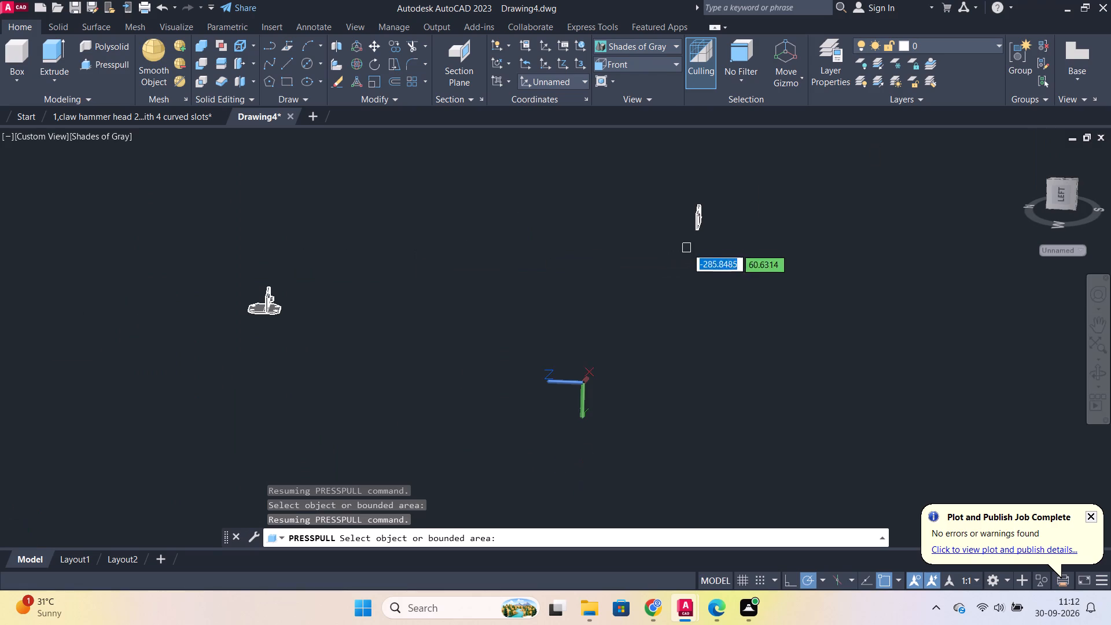
{"action": "scroll", "coordinate": [695, 236], "scroll_direction": "up", "scroll_amount": 2}
{"action": "middle_click_drag", "start_coordinate": [732, 227], "coordinate": [668, 323]}
{"action": "scroll", "coordinate": [639, 252], "scroll_direction": "up", "scroll_amount": 4}
{"action": "scroll", "coordinate": [654, 392], "scroll_direction": "up", "scroll_amount": 2}
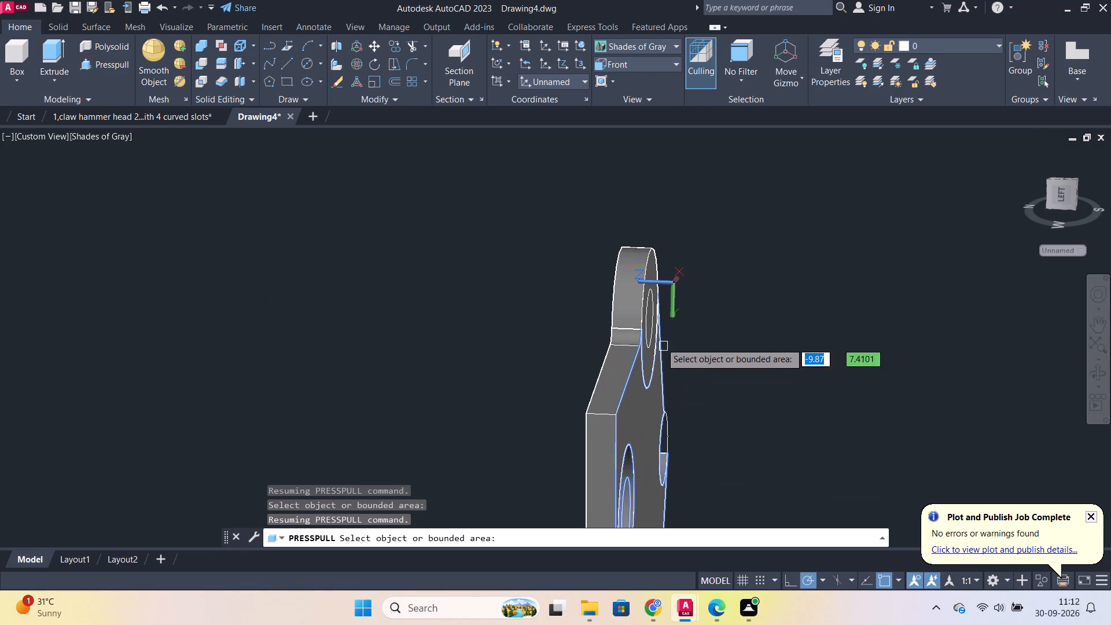
{"action": "left_click", "coordinate": [654, 326]}
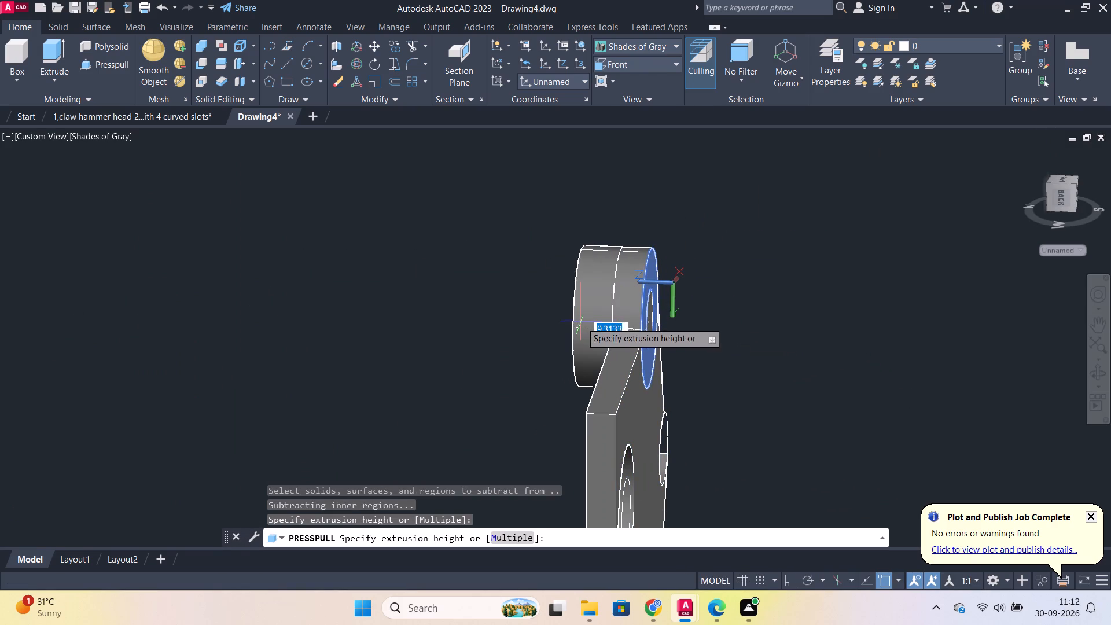
{"action": "key", "text": "Escape"}
{"action": "scroll", "coordinate": [665, 324], "scroll_direction": "up", "scroll_amount": 1}
{"action": "middle_click_drag", "start_coordinate": [768, 348], "coordinate": [756, 347], "text": "shift"}
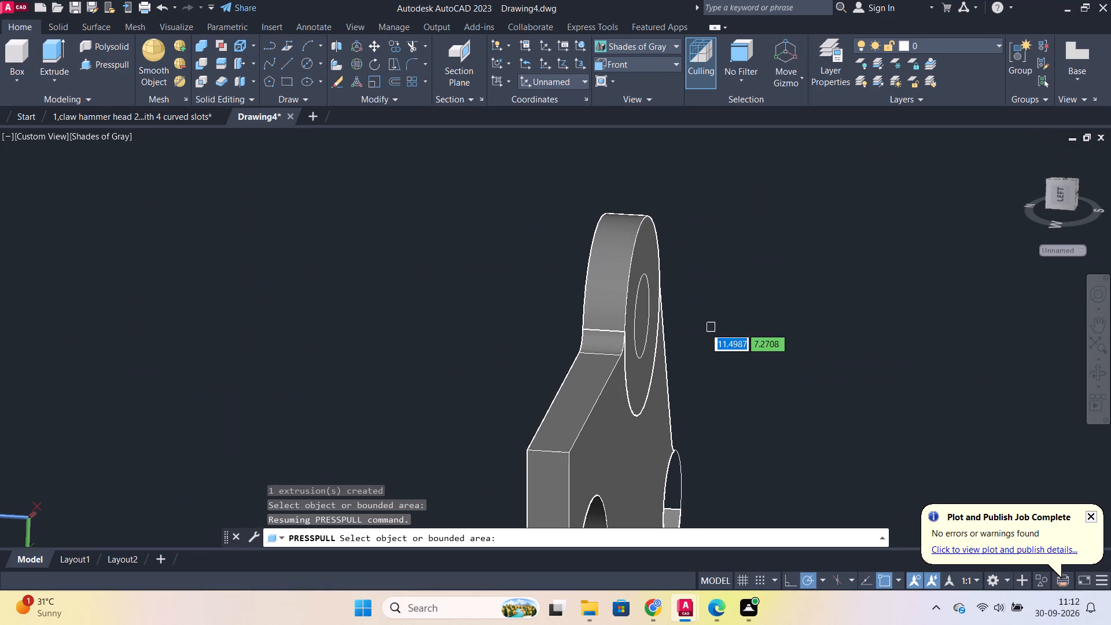
{"action": "left_click", "coordinate": [639, 318]}
{"action": "left_click", "coordinate": [527, 318]}
Press-pull the small circle on the new bracket's slanted edge by 11 units to form a cylindrical boss.
{"action": "scroll", "coordinate": [423, 300], "scroll_direction": "down", "scroll_amount": 2}
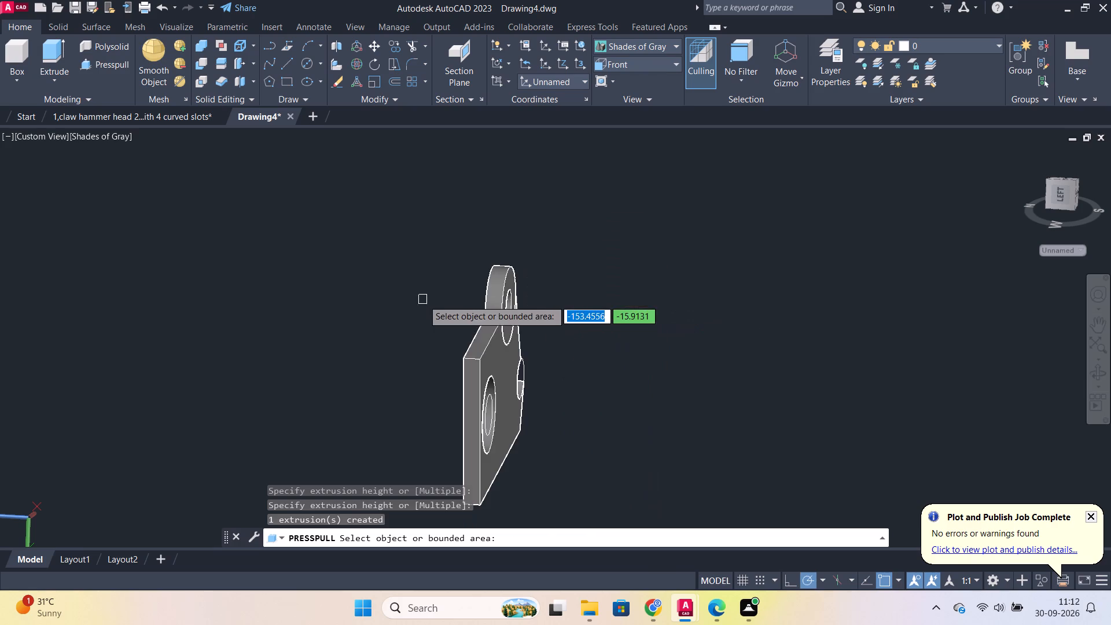
{"action": "middle_click_drag", "start_coordinate": [377, 367], "coordinate": [481, 350], "text": "shift"}
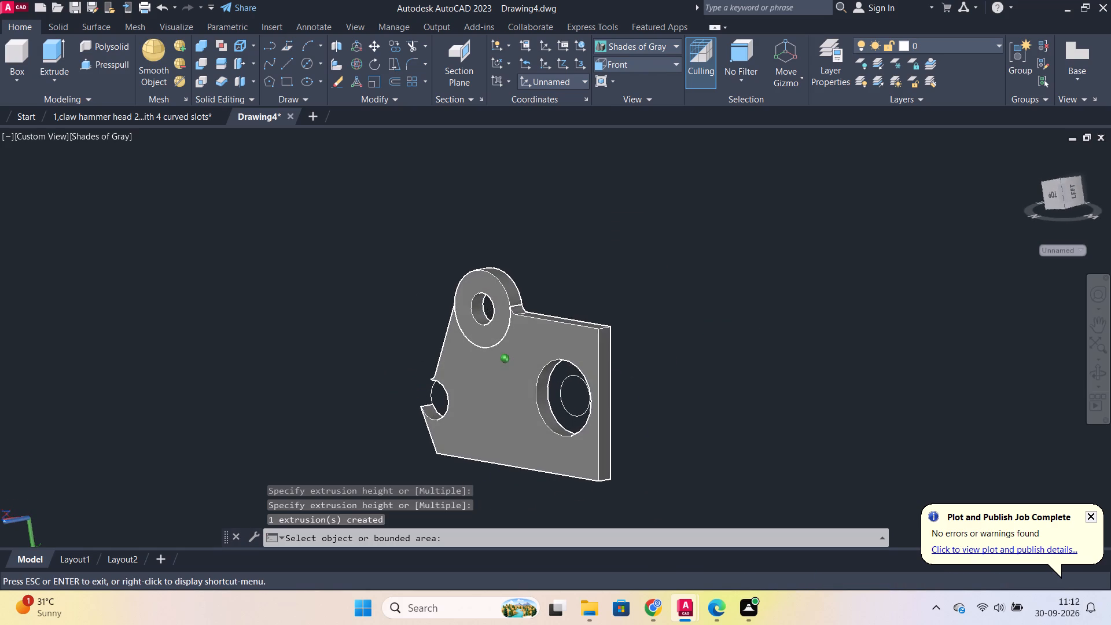
{"action": "middle_click_drag", "start_coordinate": [481, 350], "coordinate": [502, 358], "text": "shift"}
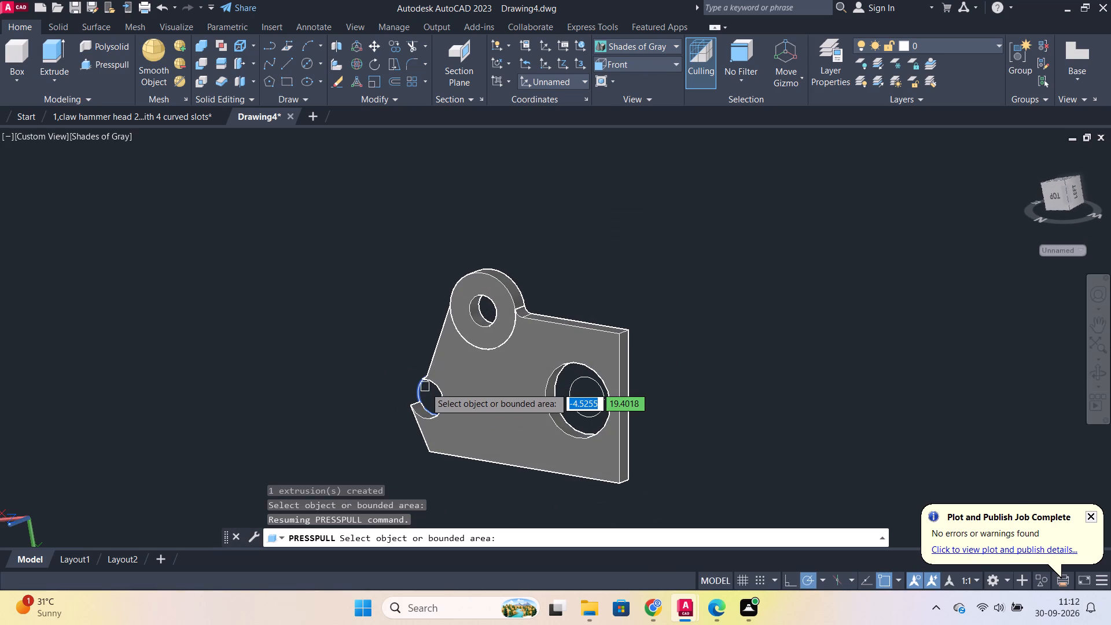
{"action": "left_click", "coordinate": [423, 387]}
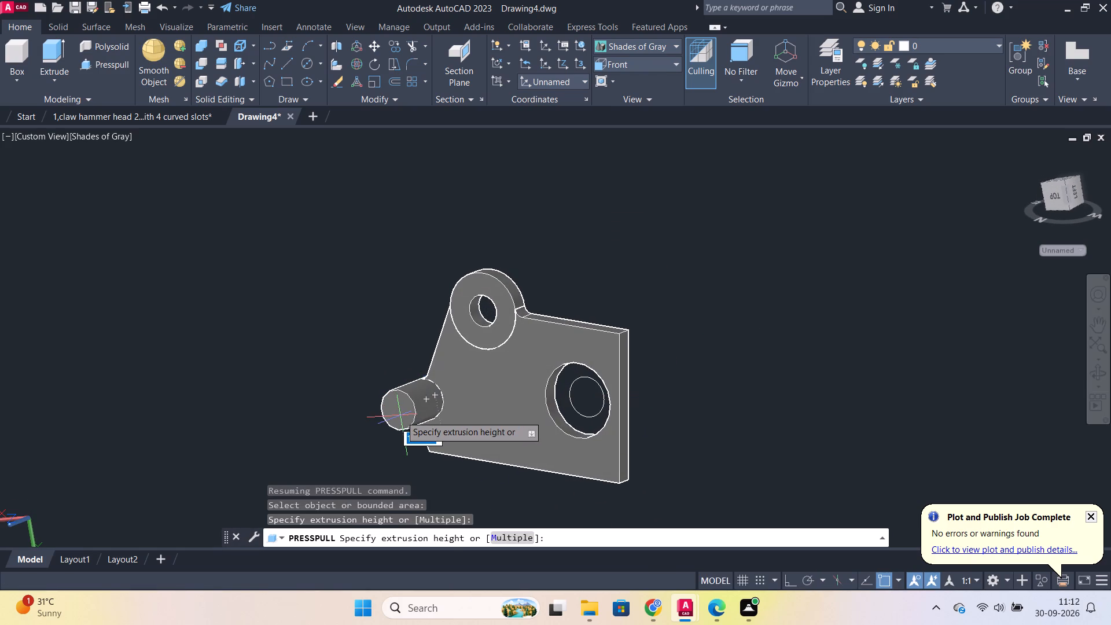
{"action": "type", "text": "11"}
{"action": "key", "text": "Return"}
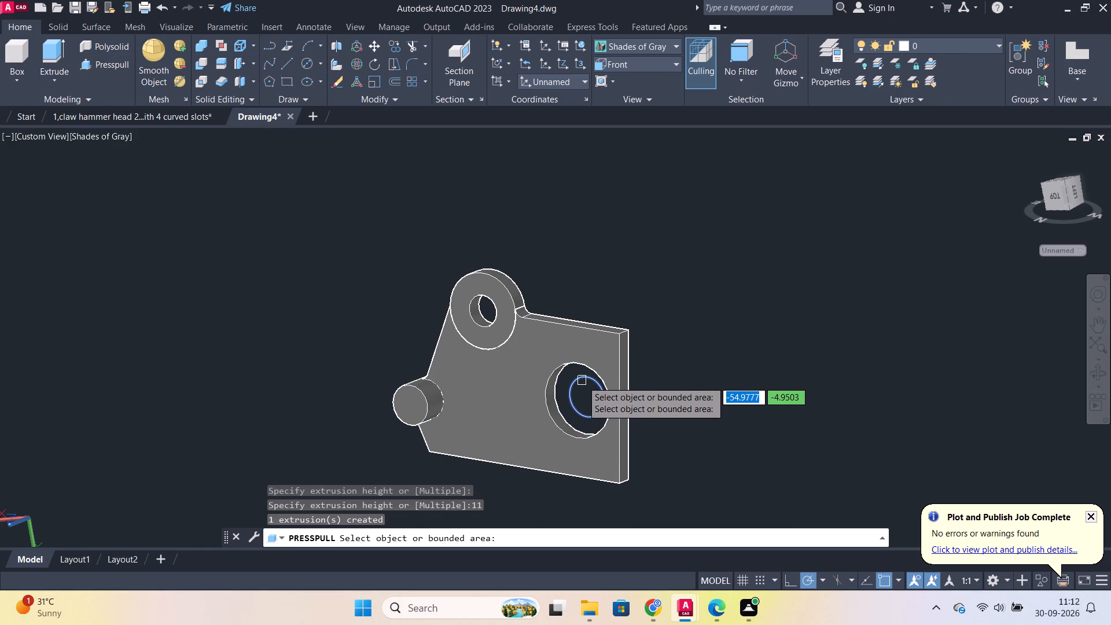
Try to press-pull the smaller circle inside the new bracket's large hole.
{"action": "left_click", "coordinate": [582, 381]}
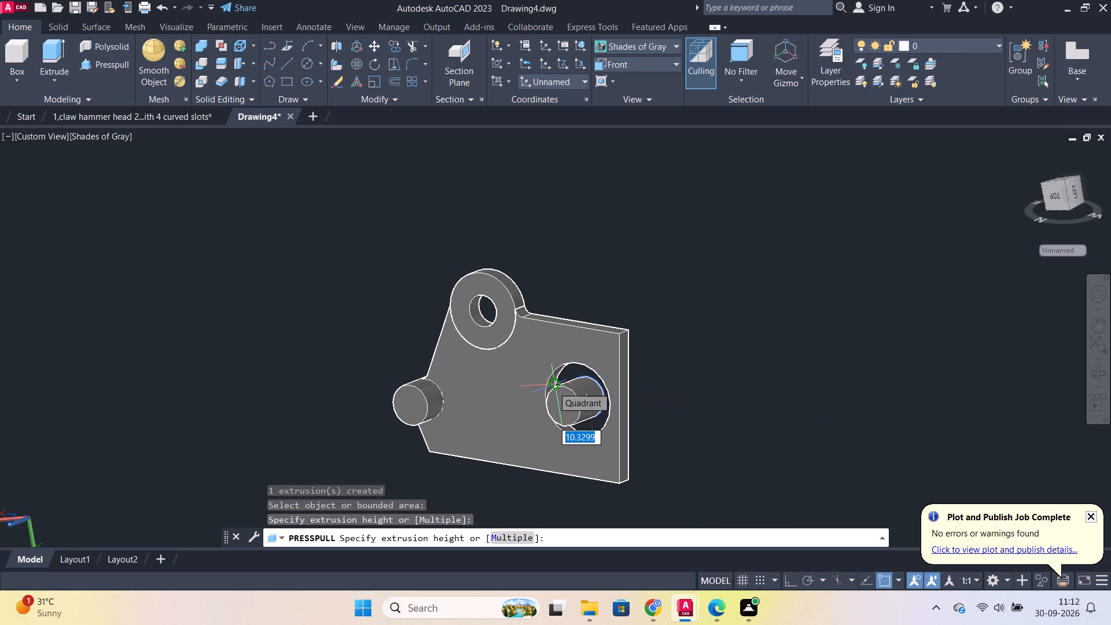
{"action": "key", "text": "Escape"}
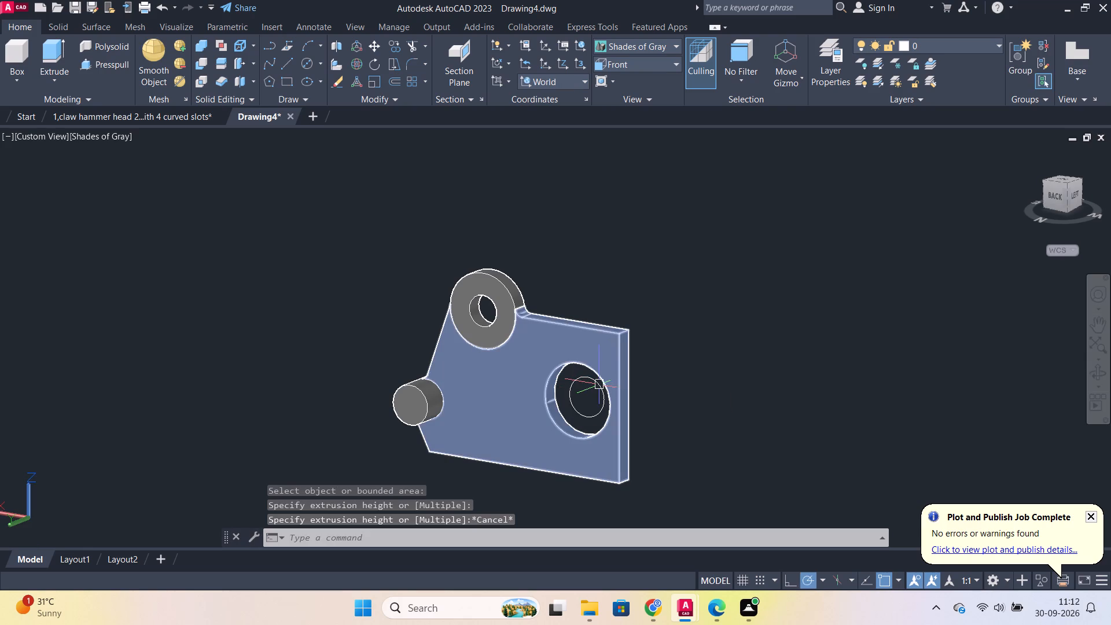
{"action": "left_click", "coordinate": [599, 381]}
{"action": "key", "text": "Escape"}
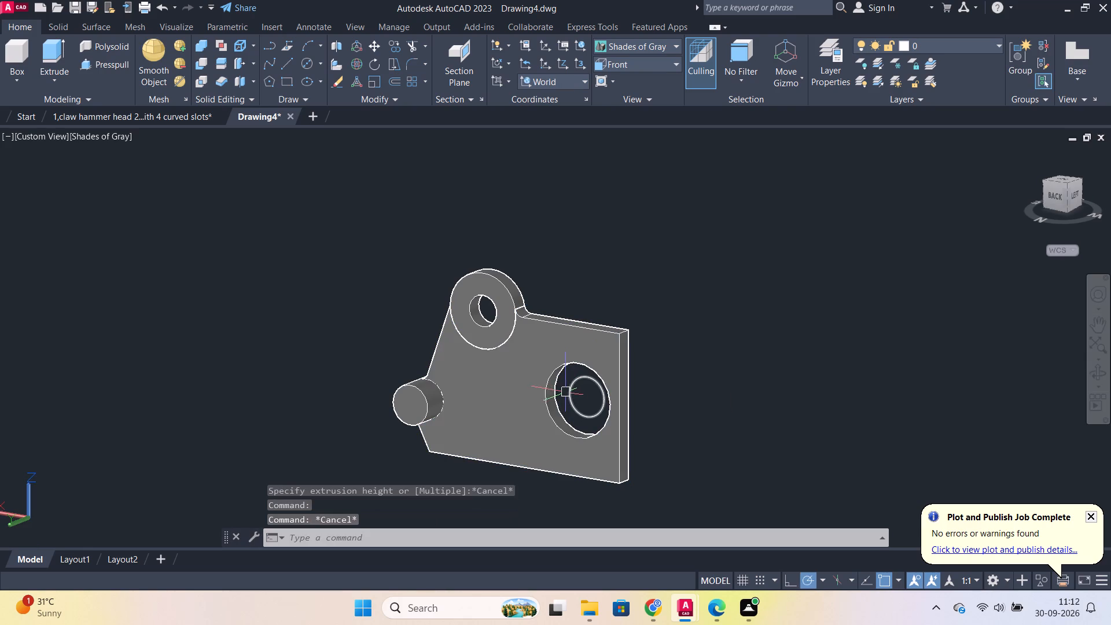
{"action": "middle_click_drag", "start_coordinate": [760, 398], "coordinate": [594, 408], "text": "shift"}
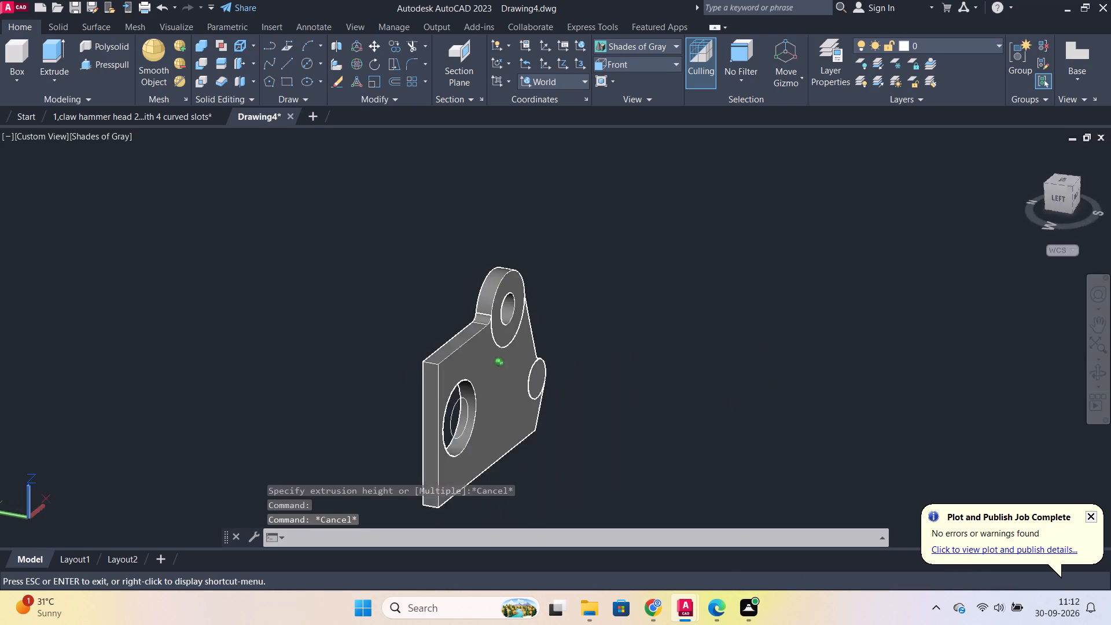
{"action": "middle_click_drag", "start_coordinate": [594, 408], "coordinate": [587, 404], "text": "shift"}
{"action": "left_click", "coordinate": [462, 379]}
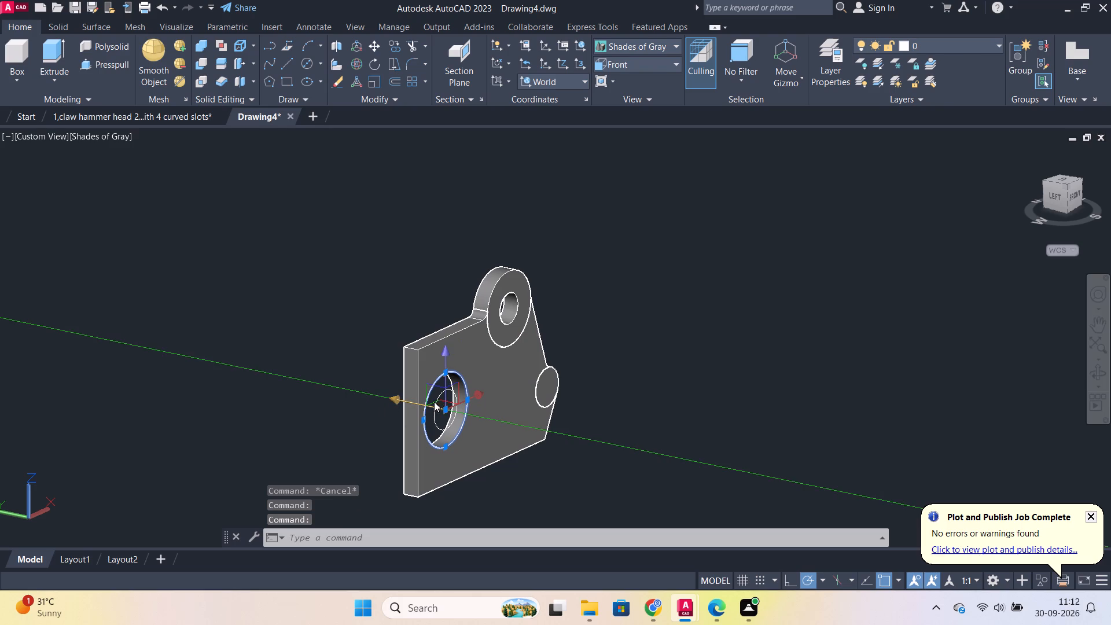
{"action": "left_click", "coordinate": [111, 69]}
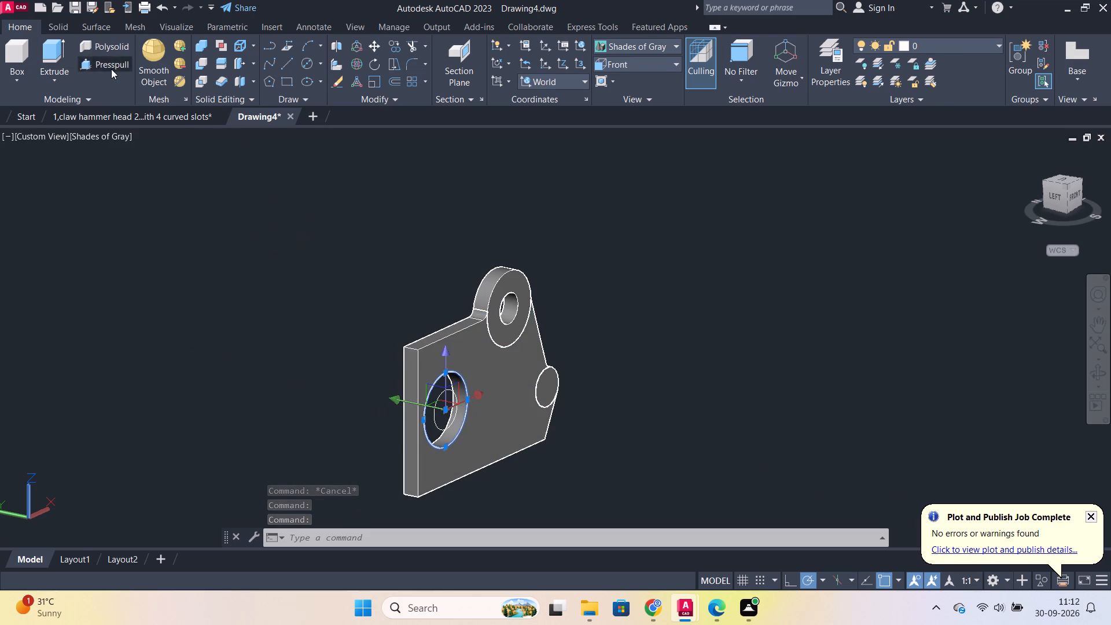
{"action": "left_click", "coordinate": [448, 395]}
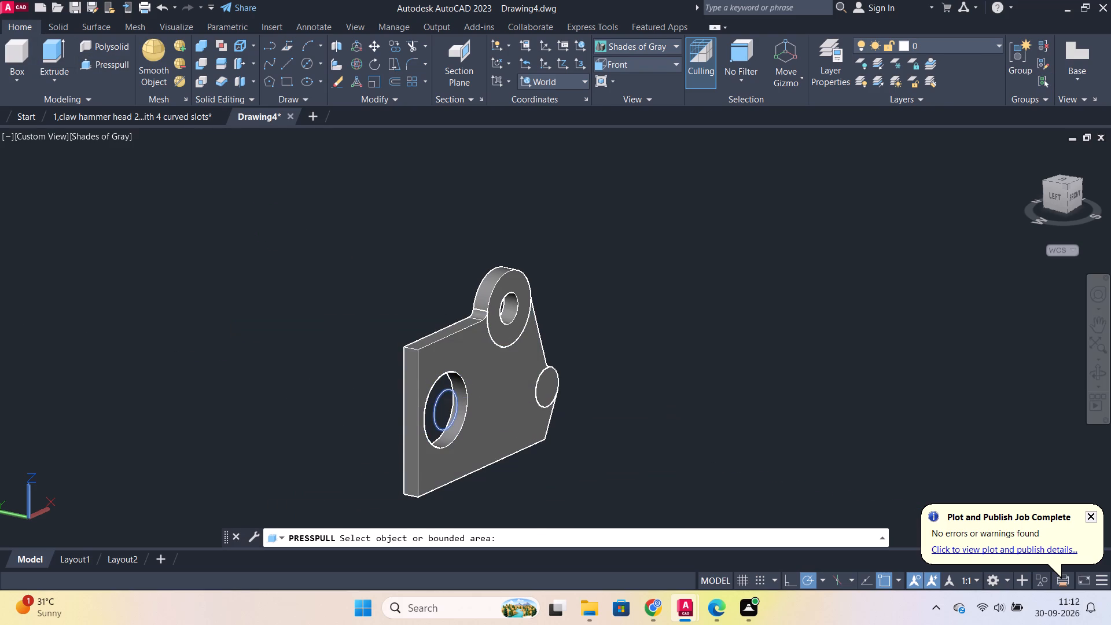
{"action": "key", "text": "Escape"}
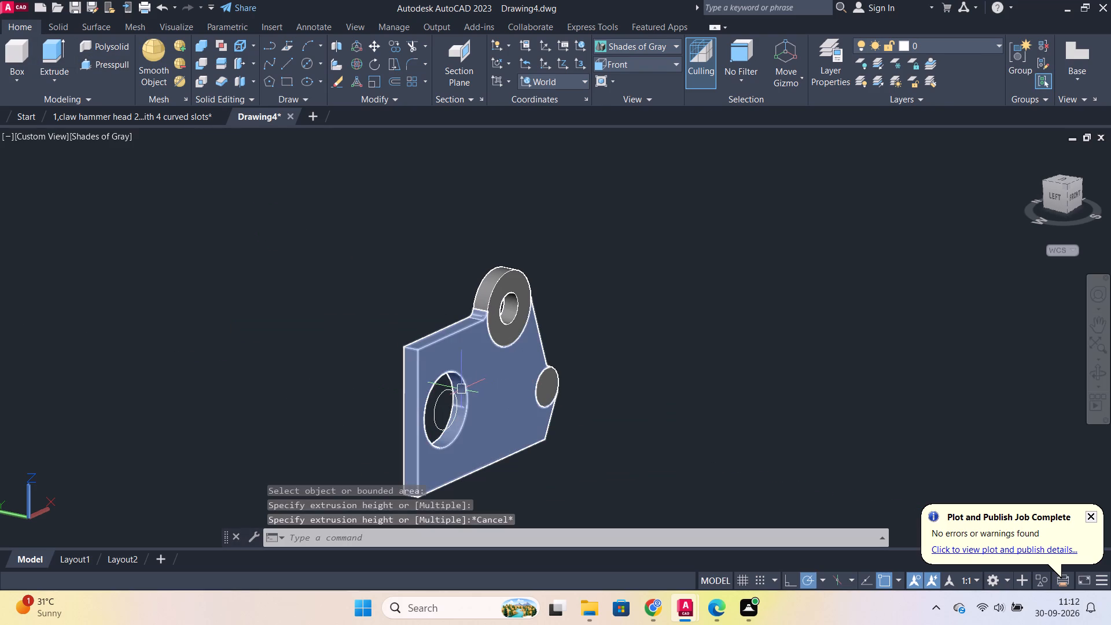
Move the large hole's circle 4 units along the Y axis to the plate face on the boss side.
{"action": "left_click", "coordinate": [459, 378]}
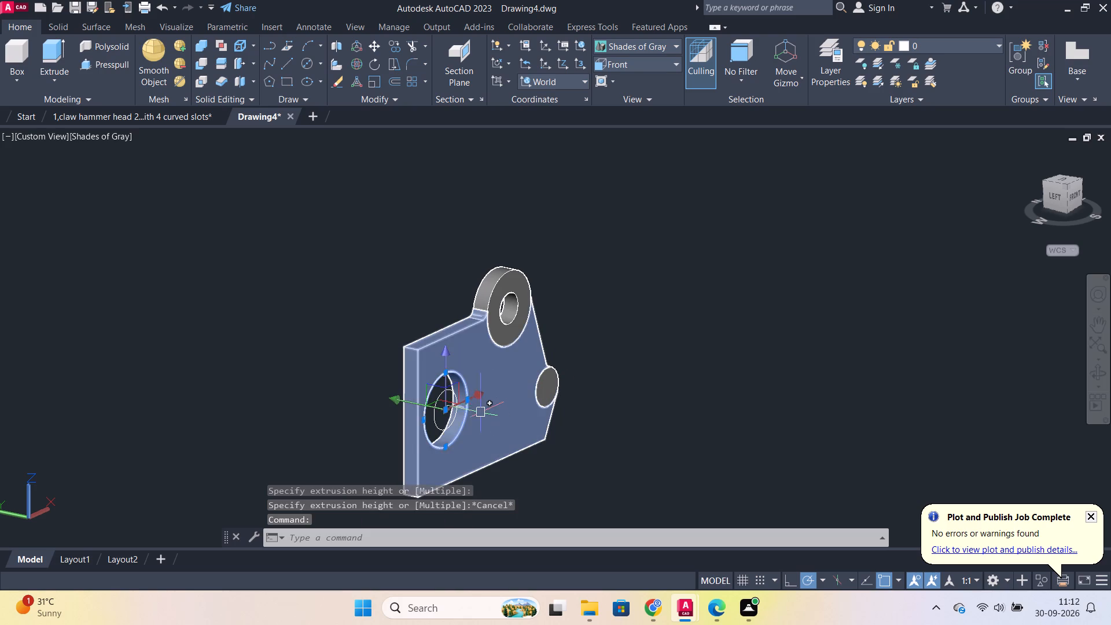
{"action": "left_click_drag", "start_coordinate": [393, 402], "coordinate": [446, 410]}
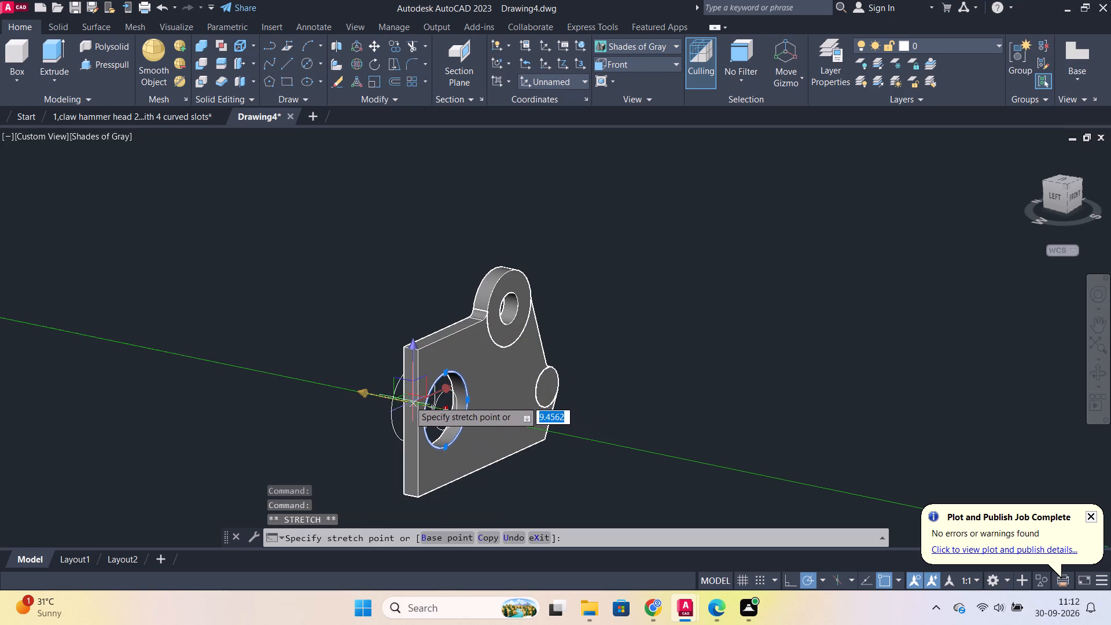
{"action": "middle_click_drag", "start_coordinate": [418, 400], "coordinate": [449, 402], "text": "shift"}
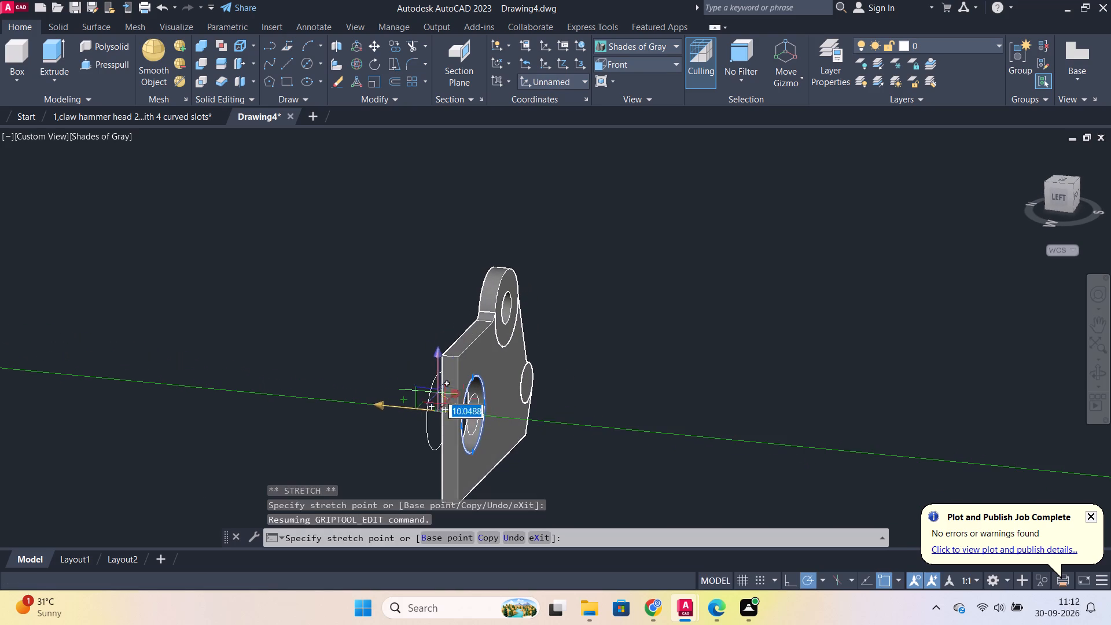
{"action": "scroll", "coordinate": [437, 403], "scroll_direction": "up", "scroll_amount": 3}
{"action": "middle_click_drag", "start_coordinate": [435, 422], "coordinate": [469, 414], "text": "shift"}
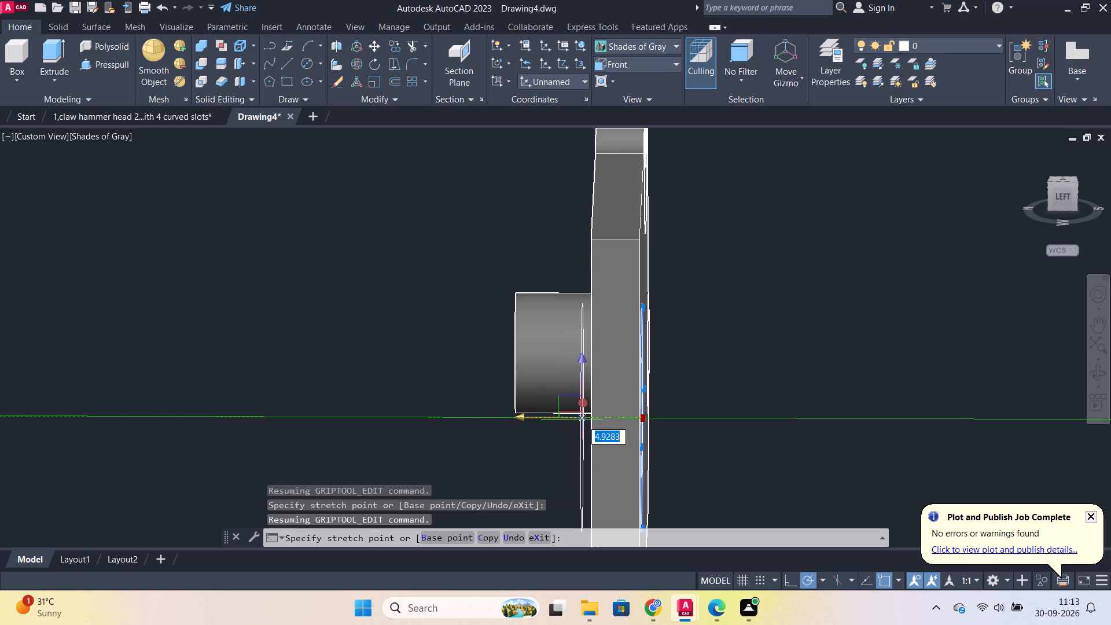
{"action": "key", "text": "4"}
{"action": "key", "text": "Return"}
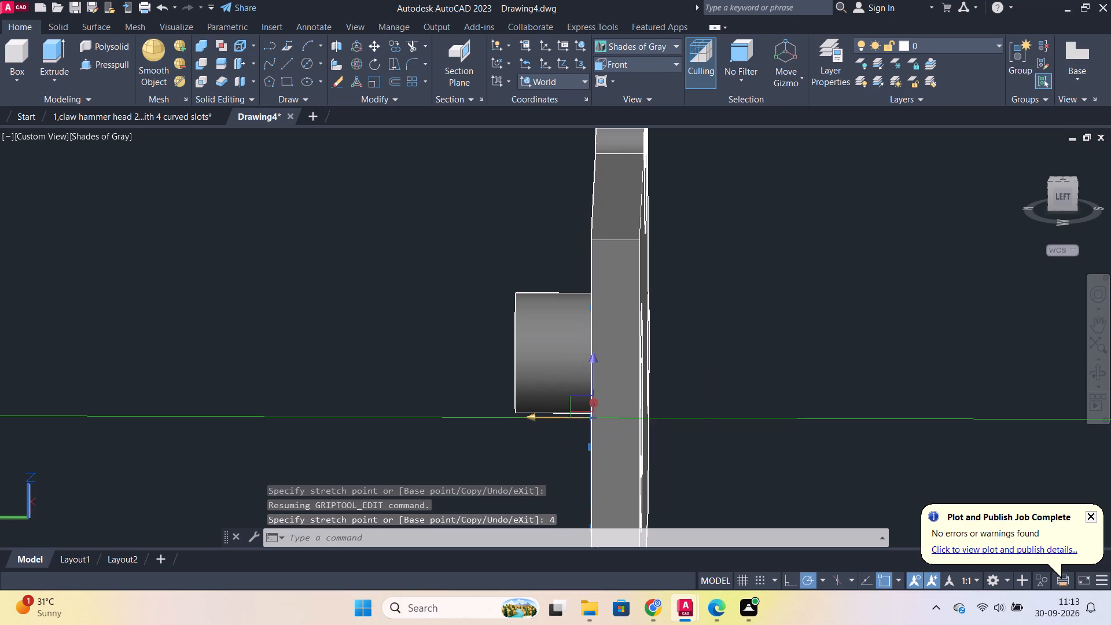
{"action": "scroll", "coordinate": [682, 425], "scroll_direction": "down", "scroll_amount": 2}
{"action": "middle_click_drag", "start_coordinate": [549, 422], "coordinate": [592, 414], "text": "shift"}
{"action": "scroll", "coordinate": [682, 422], "scroll_direction": "up", "scroll_amount": 2}
{"action": "key", "text": "Escape"}
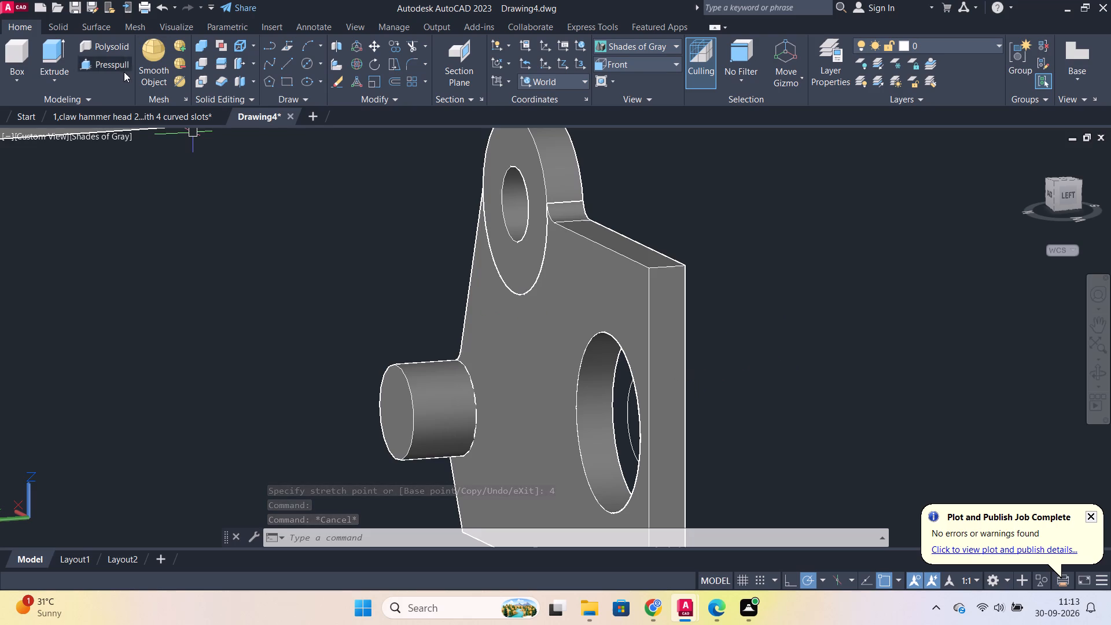
Press-pull the moved large circle outward by 1 unit to form a raised disc on the bracket's boss-side face.
{"action": "left_click", "coordinate": [105, 70]}
{"action": "left_click", "coordinate": [632, 398]}
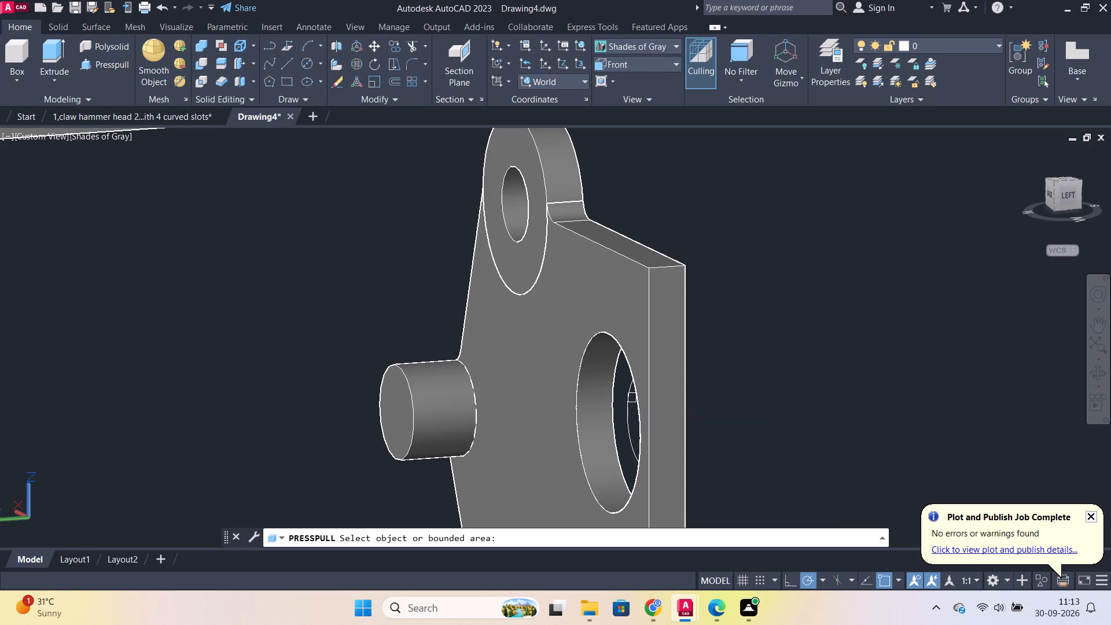
{"action": "left_click", "coordinate": [635, 385]}
{"action": "left_click", "coordinate": [629, 368]}
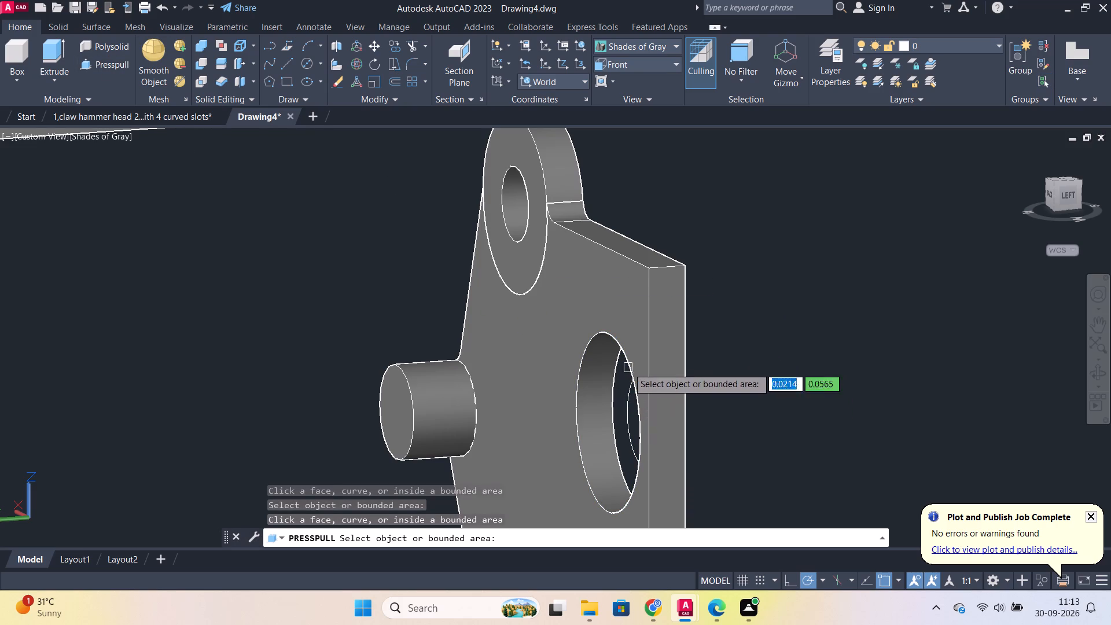
{"action": "left_click", "coordinate": [602, 330]}
{"action": "left_click", "coordinate": [101, 57]}
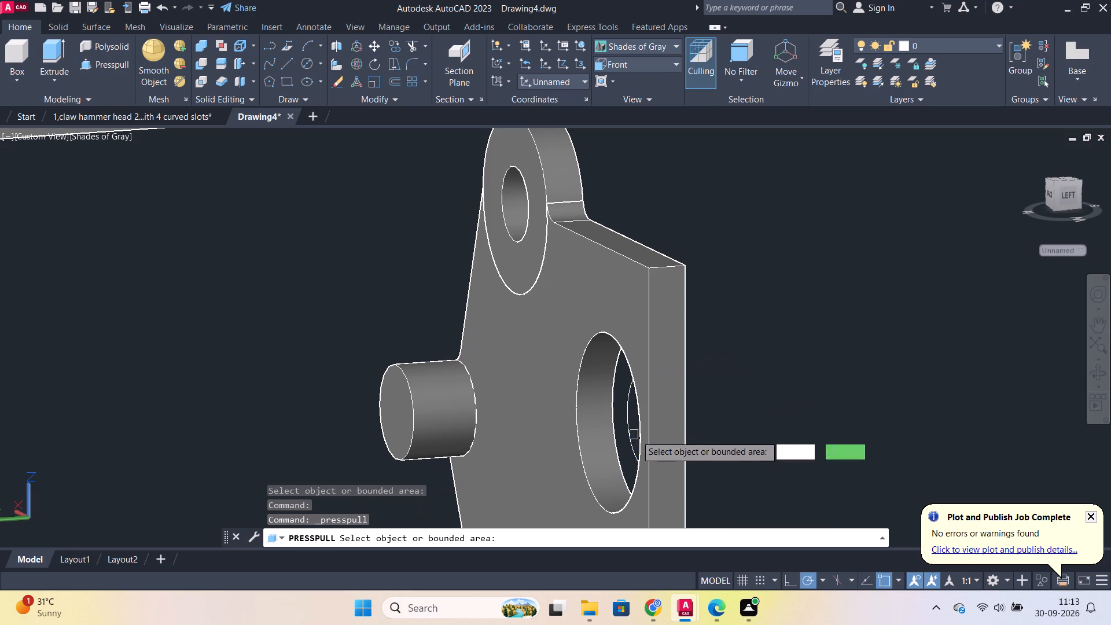
{"action": "left_click", "coordinate": [576, 382]}
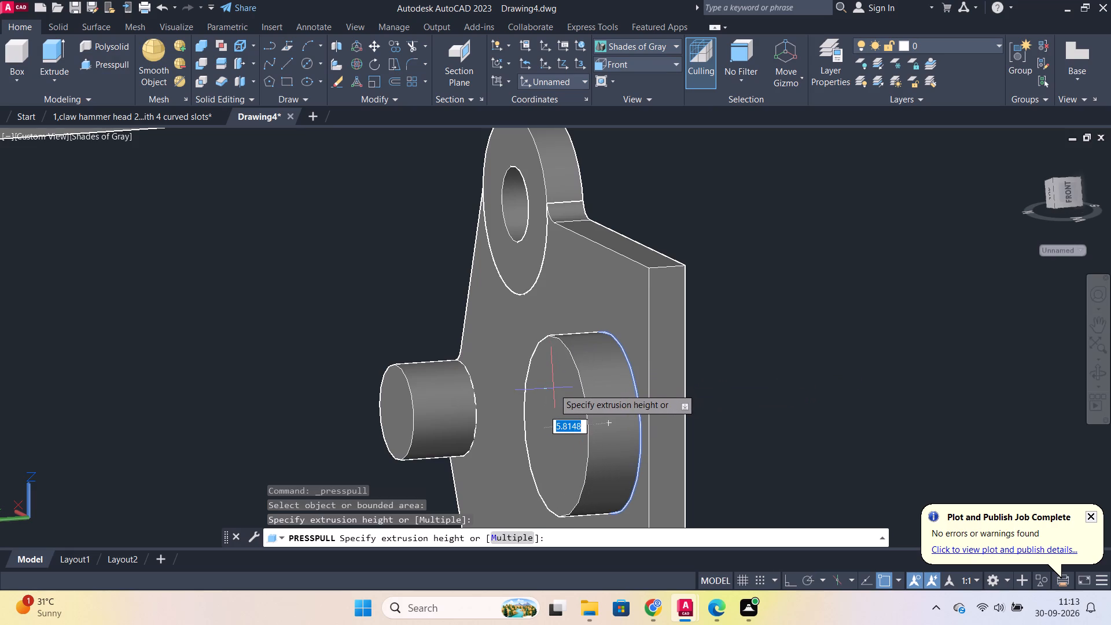
{"action": "key", "text": "1"}
{"action": "key", "text": "Return"}
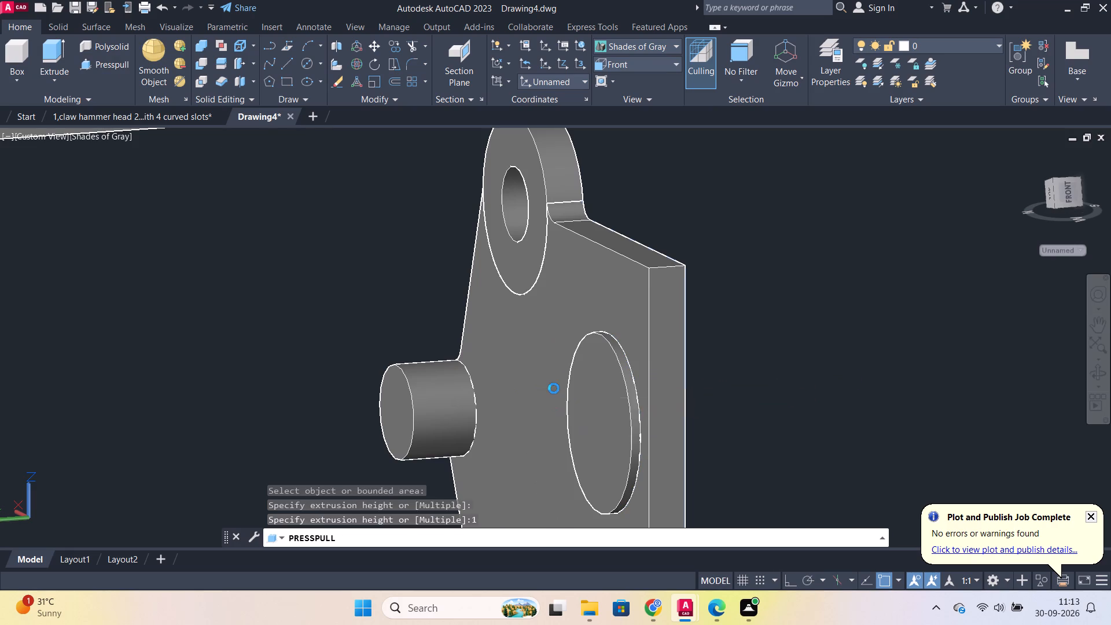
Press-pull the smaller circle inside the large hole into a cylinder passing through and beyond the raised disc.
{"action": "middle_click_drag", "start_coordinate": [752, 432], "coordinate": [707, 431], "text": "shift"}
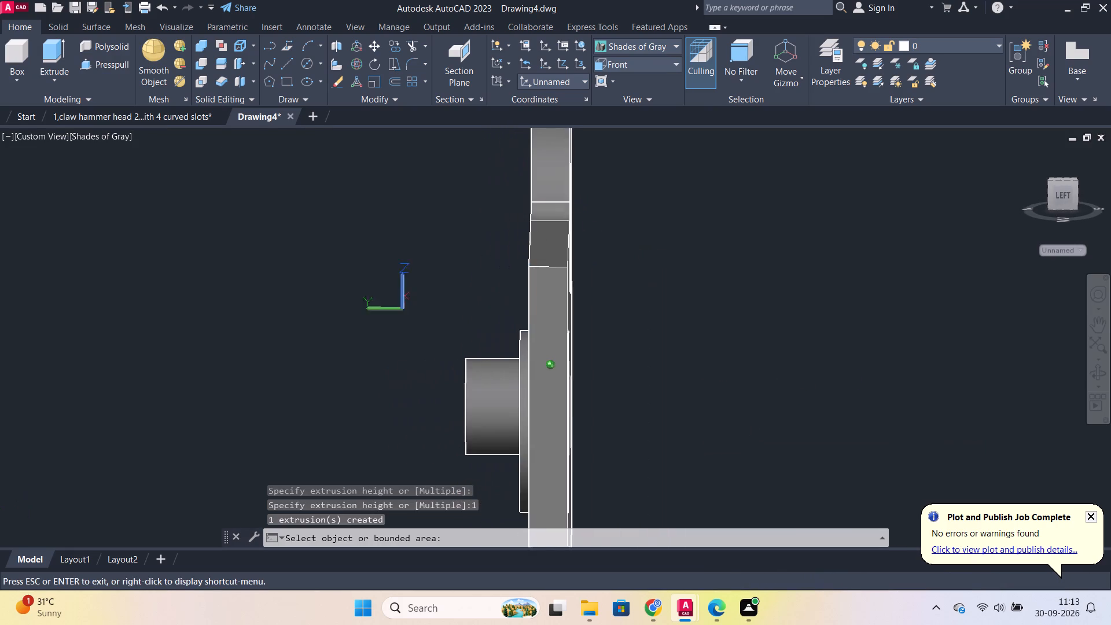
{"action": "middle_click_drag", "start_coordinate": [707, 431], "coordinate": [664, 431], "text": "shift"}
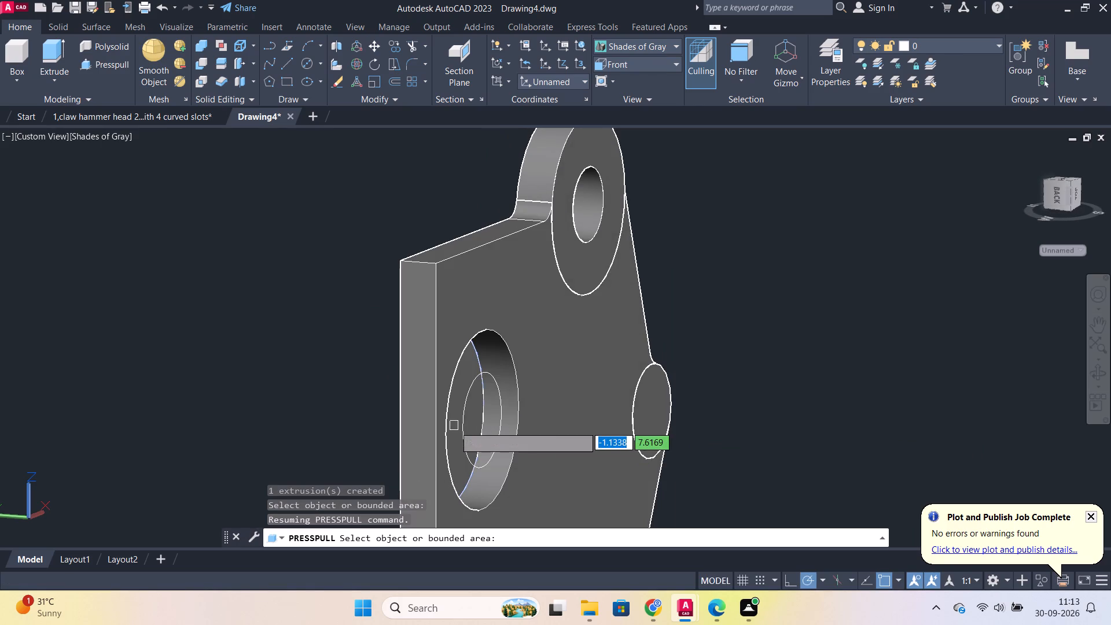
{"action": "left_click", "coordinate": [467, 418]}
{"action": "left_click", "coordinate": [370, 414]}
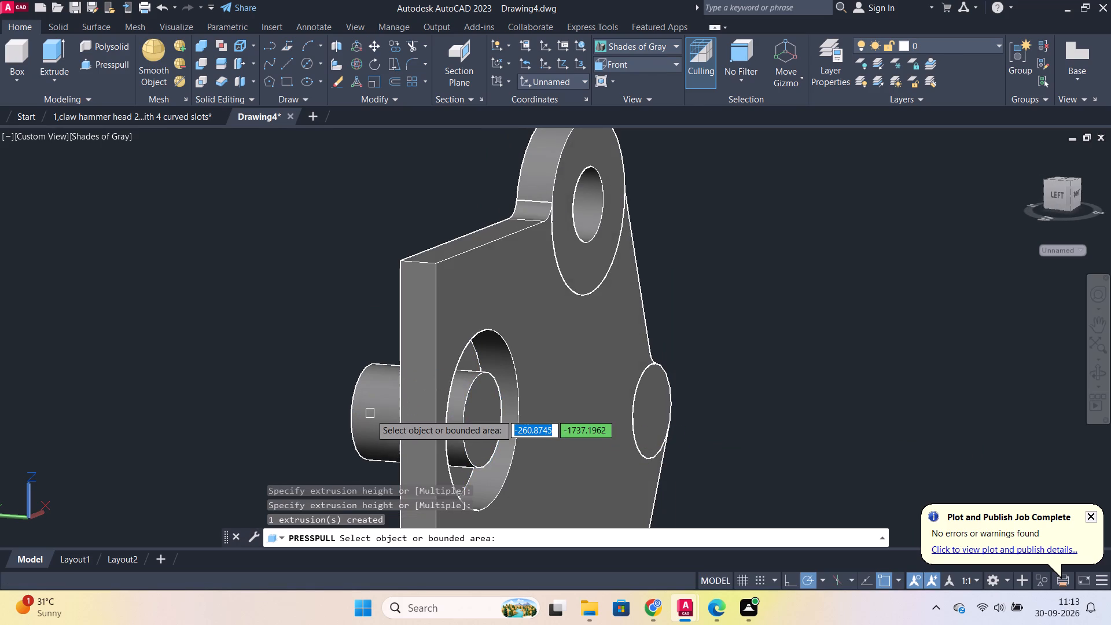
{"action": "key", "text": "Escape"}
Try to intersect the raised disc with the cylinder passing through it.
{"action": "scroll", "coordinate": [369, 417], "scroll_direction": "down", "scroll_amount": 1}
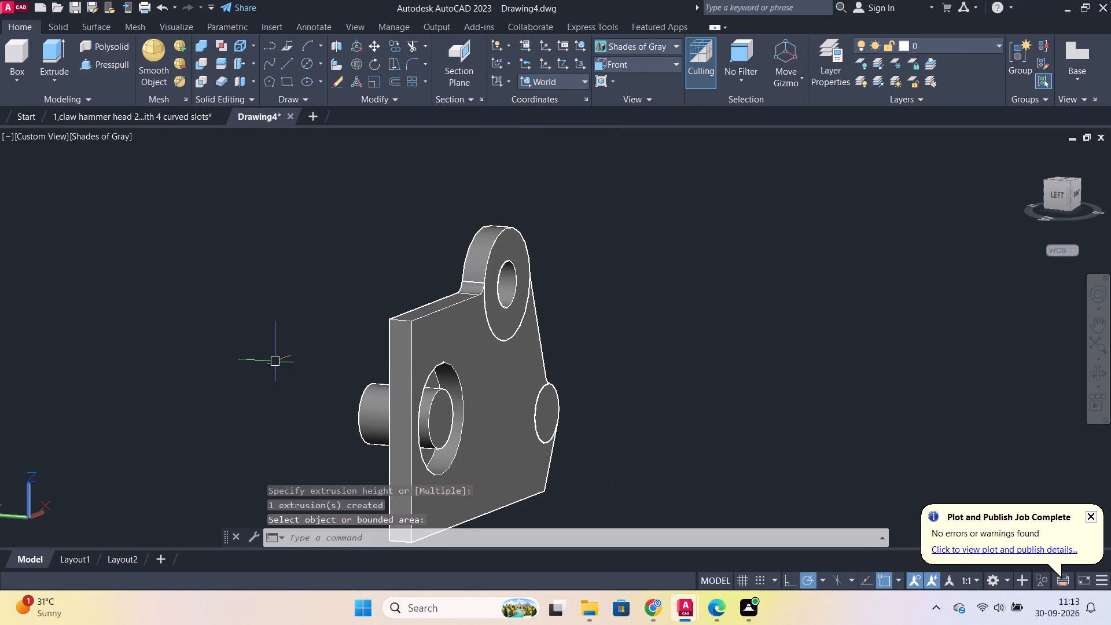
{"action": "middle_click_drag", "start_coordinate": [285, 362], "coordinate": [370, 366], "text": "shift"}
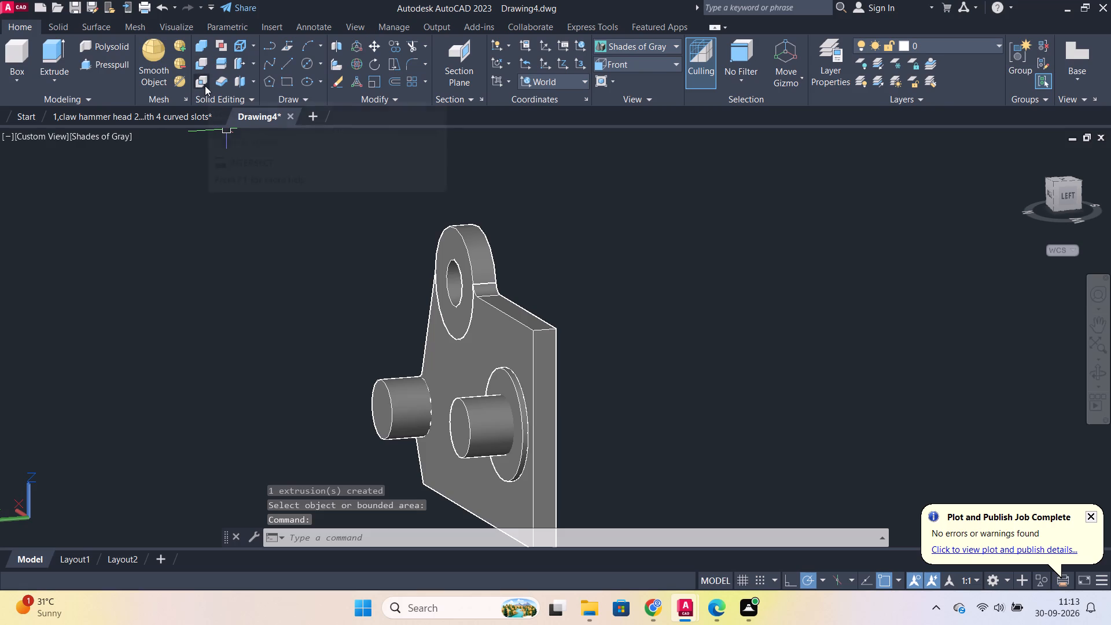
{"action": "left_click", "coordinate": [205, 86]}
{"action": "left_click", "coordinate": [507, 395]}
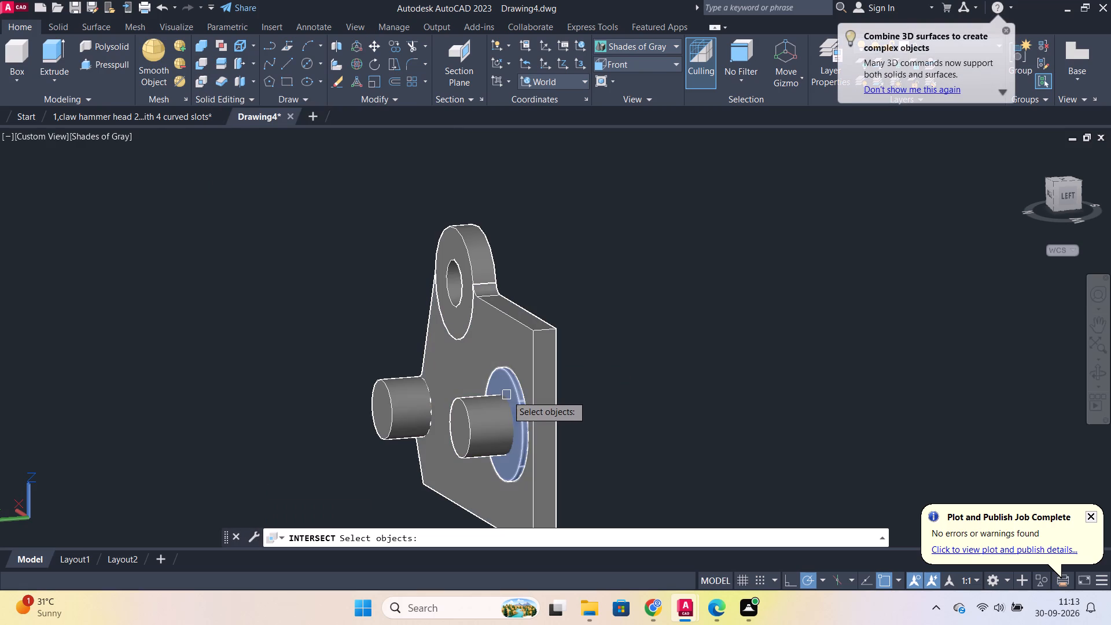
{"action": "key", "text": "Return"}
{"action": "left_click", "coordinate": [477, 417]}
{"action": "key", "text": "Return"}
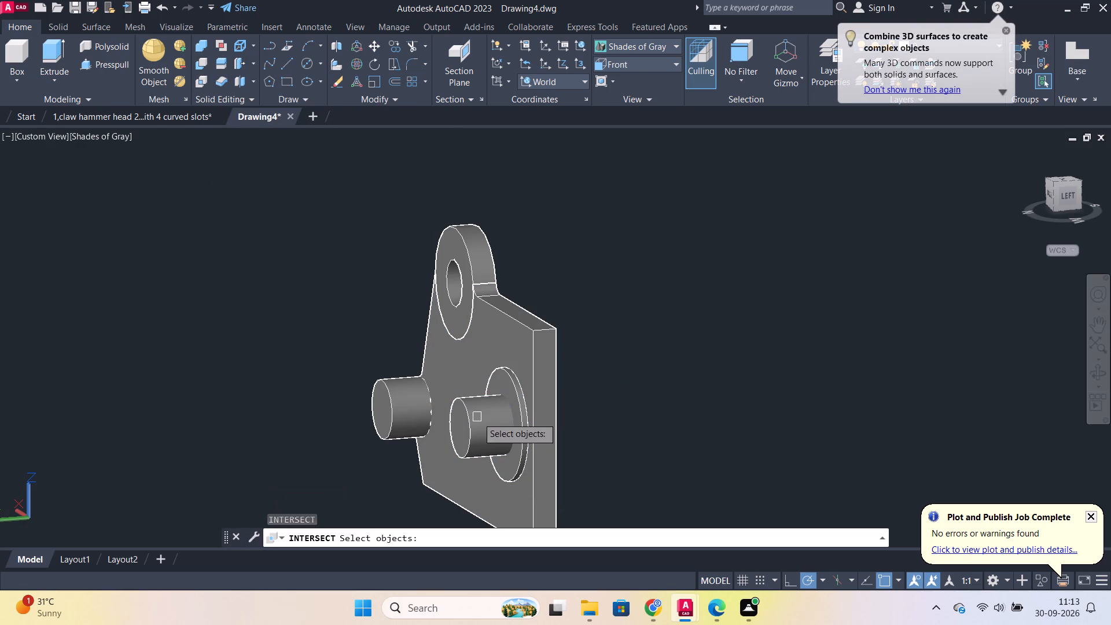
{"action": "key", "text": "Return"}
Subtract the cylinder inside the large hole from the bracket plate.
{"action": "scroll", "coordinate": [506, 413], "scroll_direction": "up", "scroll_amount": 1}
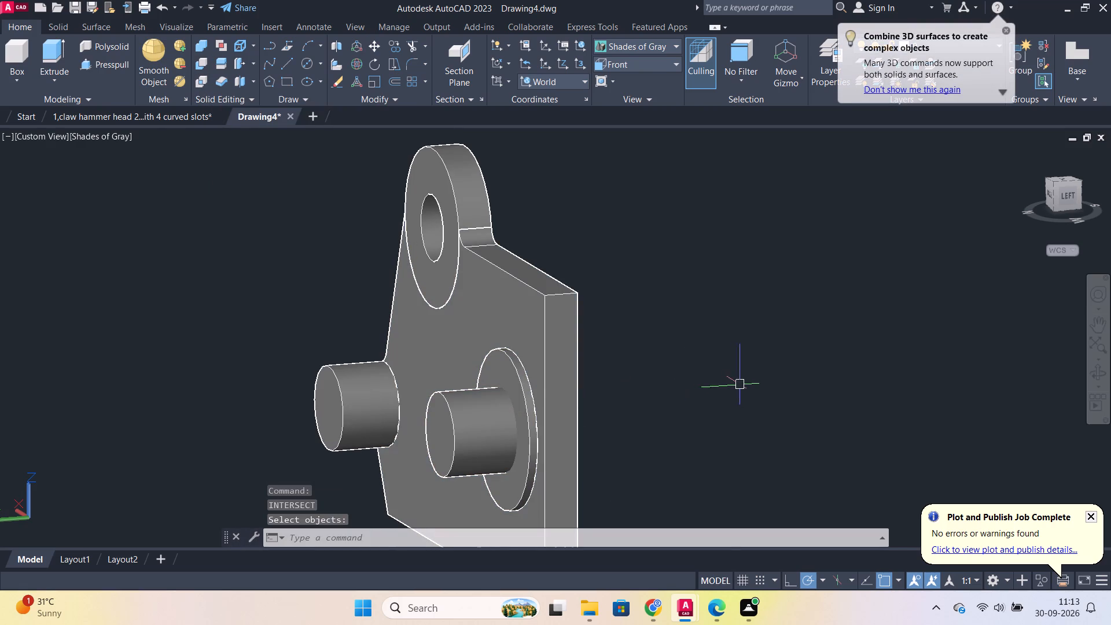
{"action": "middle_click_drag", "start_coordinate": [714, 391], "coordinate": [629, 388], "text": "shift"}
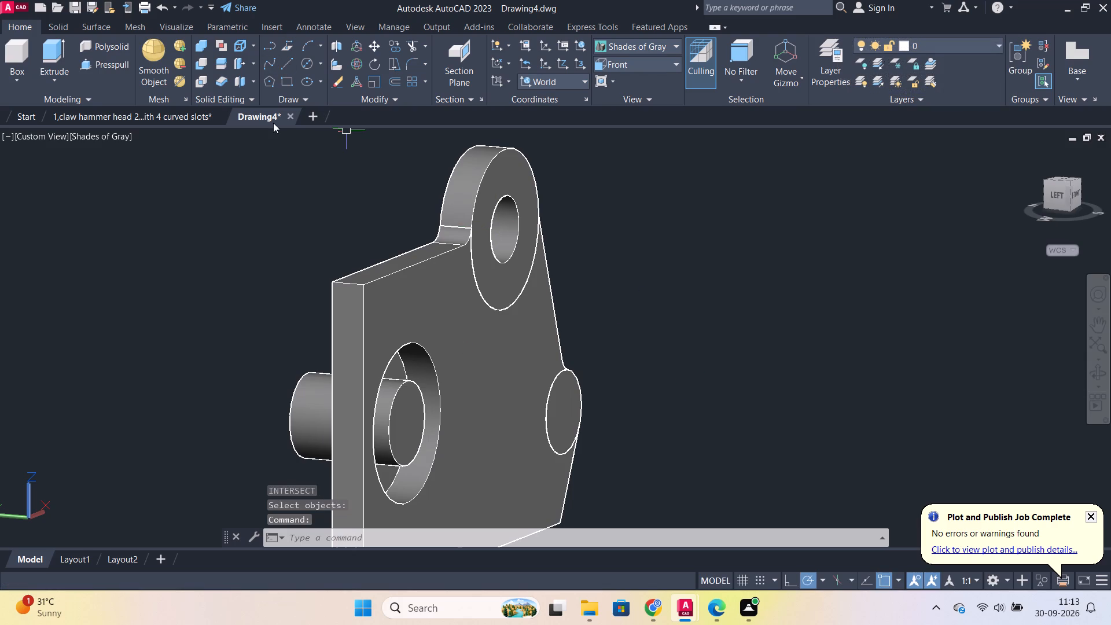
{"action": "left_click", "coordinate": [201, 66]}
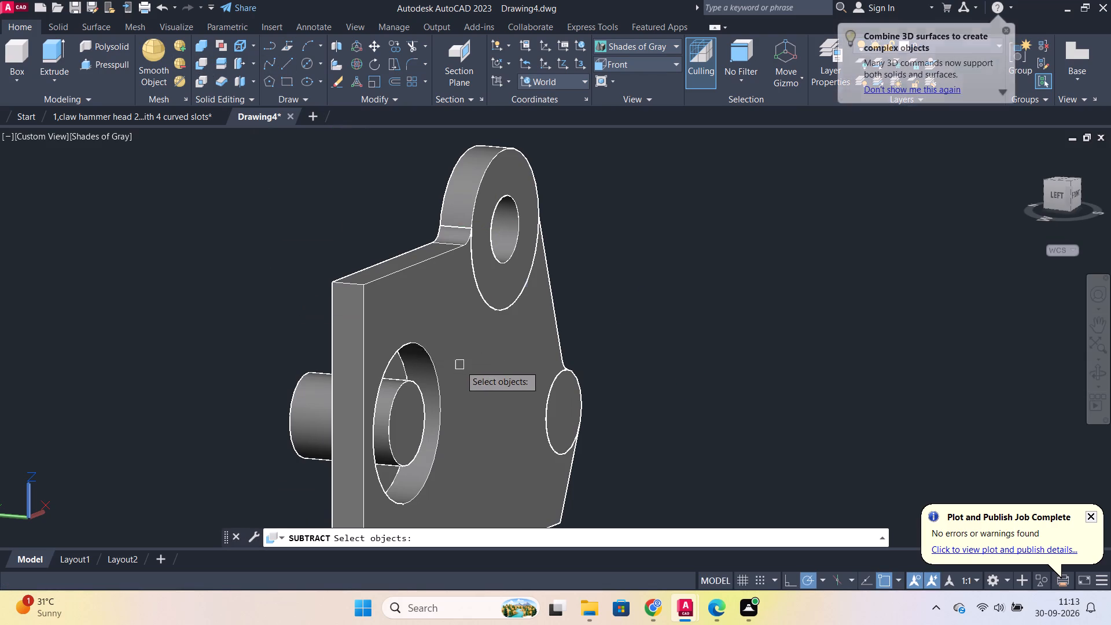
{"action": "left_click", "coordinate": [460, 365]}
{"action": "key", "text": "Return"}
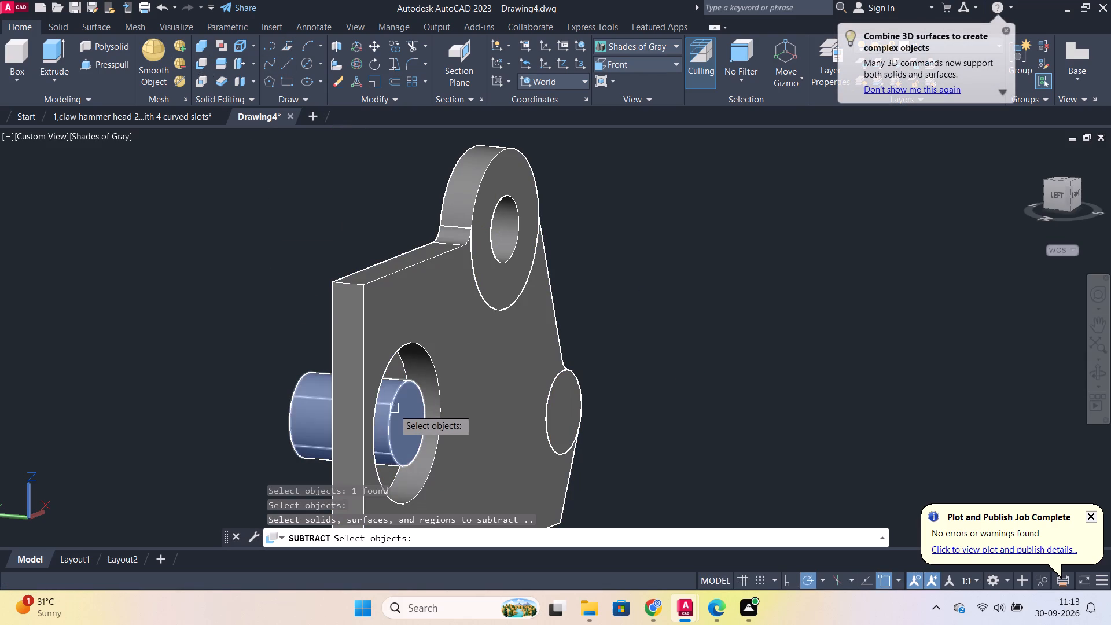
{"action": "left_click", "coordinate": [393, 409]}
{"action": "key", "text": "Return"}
Press-pull the disc's inner face by 4 units to fill the large hole through the plate's thickness.
{"action": "middle_click_drag", "start_coordinate": [299, 422], "coordinate": [471, 405], "text": "shift"}
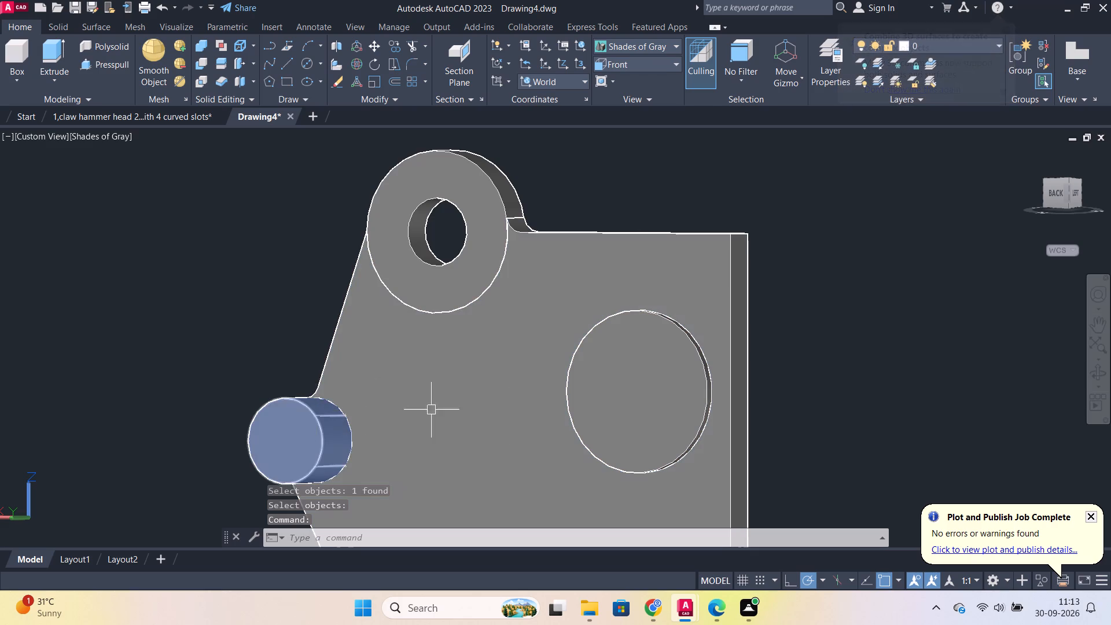
{"action": "scroll", "coordinate": [606, 410], "scroll_direction": "down", "scroll_amount": 1}
{"action": "scroll", "coordinate": [703, 411], "scroll_direction": "up", "scroll_amount": 1}
{"action": "middle_click_drag", "start_coordinate": [719, 416], "coordinate": [554, 430], "text": "shift"}
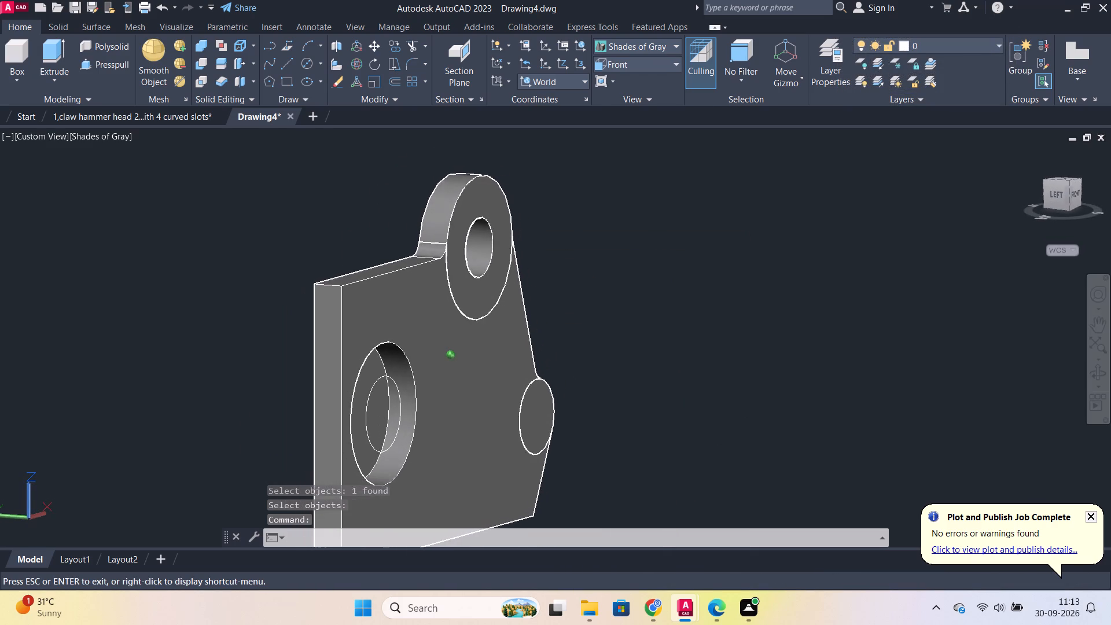
{"action": "middle_click_drag", "start_coordinate": [554, 430], "coordinate": [557, 430], "text": "shift"}
{"action": "scroll", "coordinate": [404, 384], "scroll_direction": "up", "scroll_amount": 2}
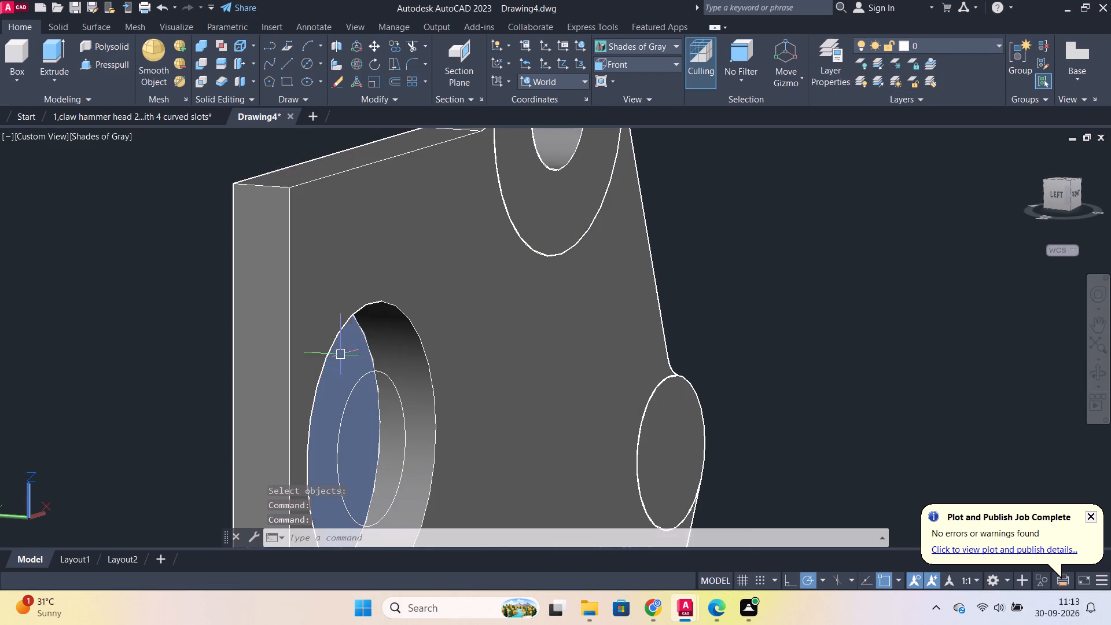
{"action": "left_click", "coordinate": [111, 64]}
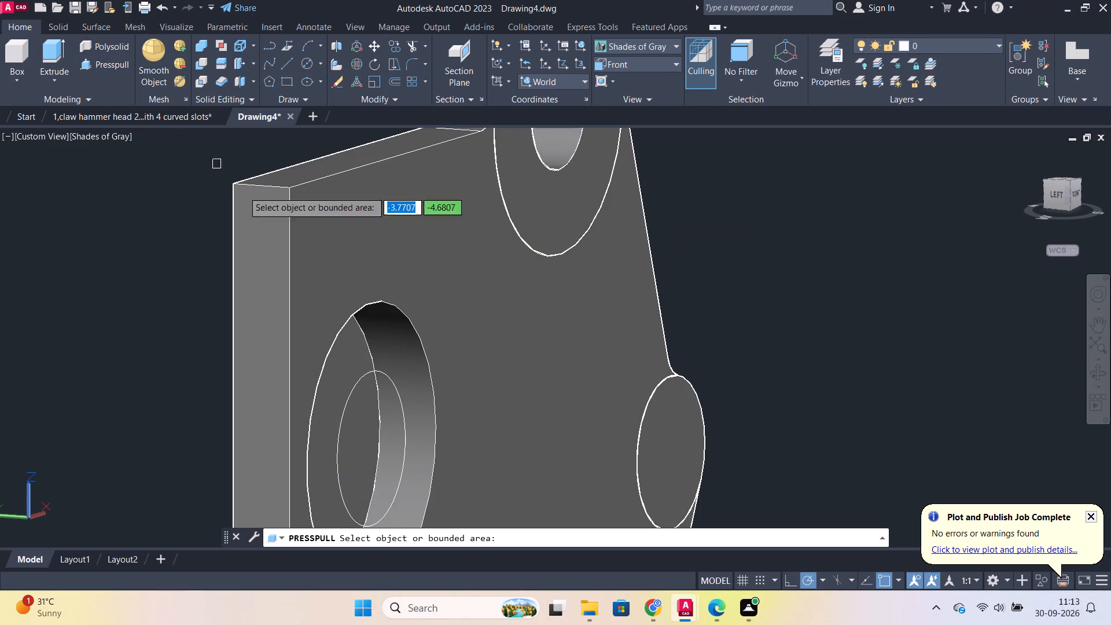
{"action": "left_click", "coordinate": [356, 351]}
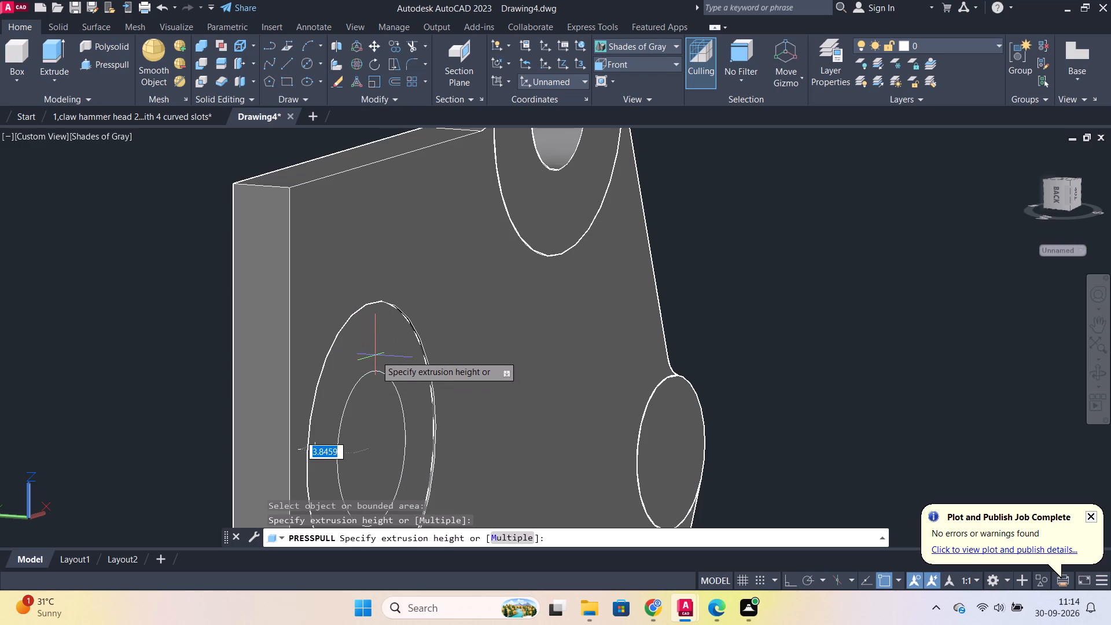
{"action": "key", "text": "4"}
{"action": "key", "text": "Return"}
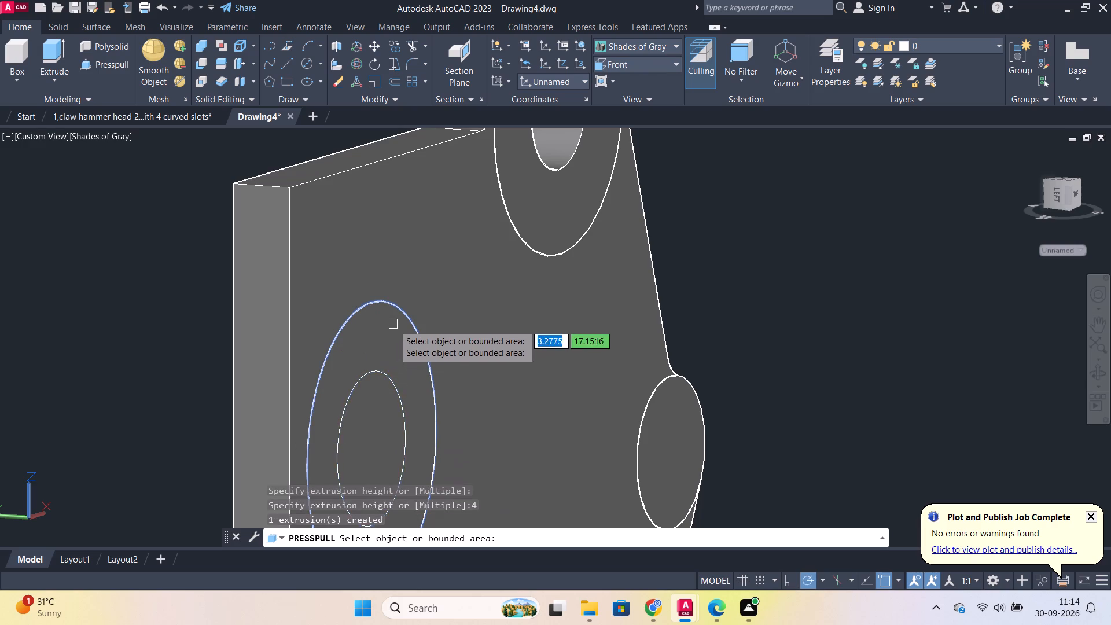
{"action": "key", "text": "Escape"}
Press-pull the smaller circle through the filled disc to cut the concentric hole.
{"action": "left_click", "coordinate": [111, 61]}
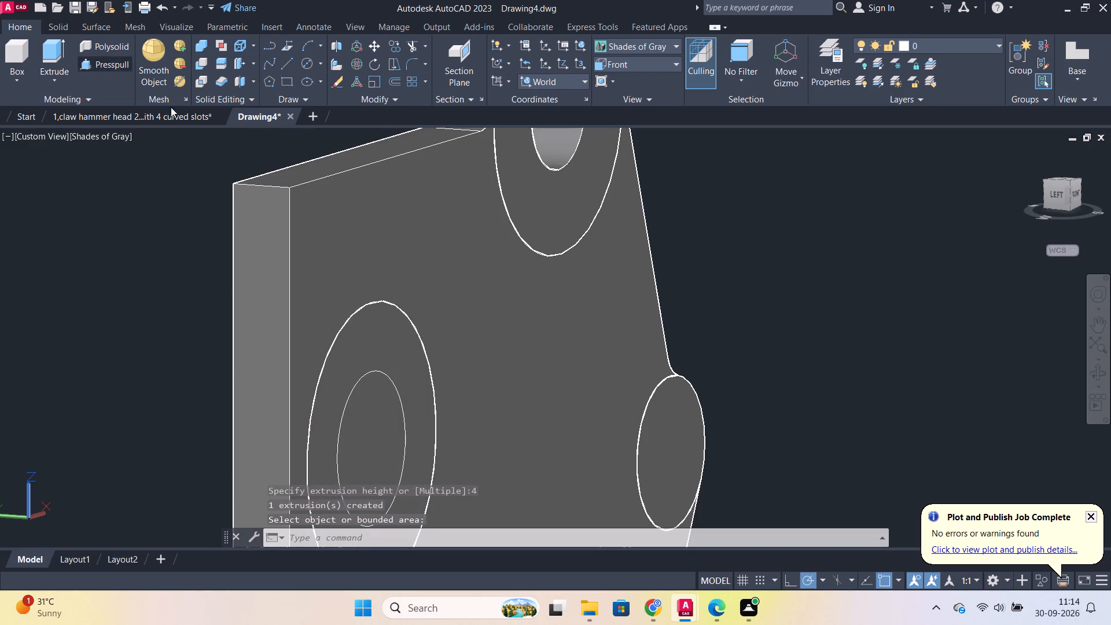
{"action": "left_click_drag", "start_coordinate": [377, 416], "coordinate": [360, 418]}
{"action": "left_click", "coordinate": [171, 414]}
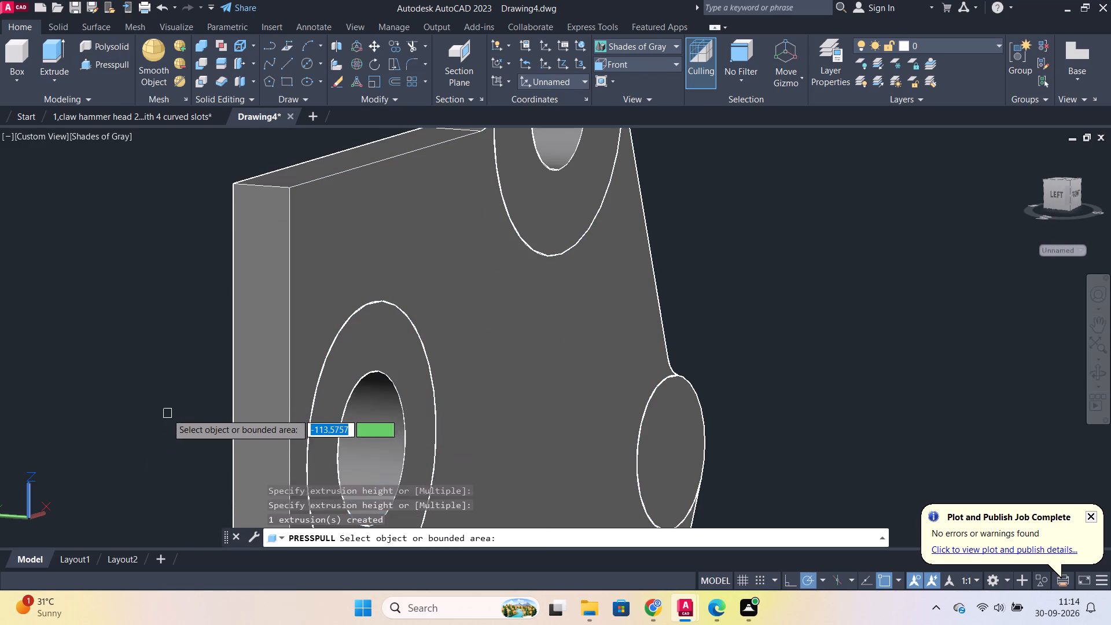
{"action": "scroll", "coordinate": [166, 411], "scroll_direction": "down", "scroll_amount": 2}
{"action": "key", "text": "Escape"}
Move the second bracket with its sketch geometry onto the base plate, placing its bottom corner at the end of the plate's centre line.
{"action": "scroll", "coordinate": [165, 411], "scroll_direction": "down", "scroll_amount": 1}
{"action": "middle_click", "coordinate": [131, 414]}
{"action": "scroll", "coordinate": [131, 414], "scroll_direction": "down", "scroll_amount": 2}
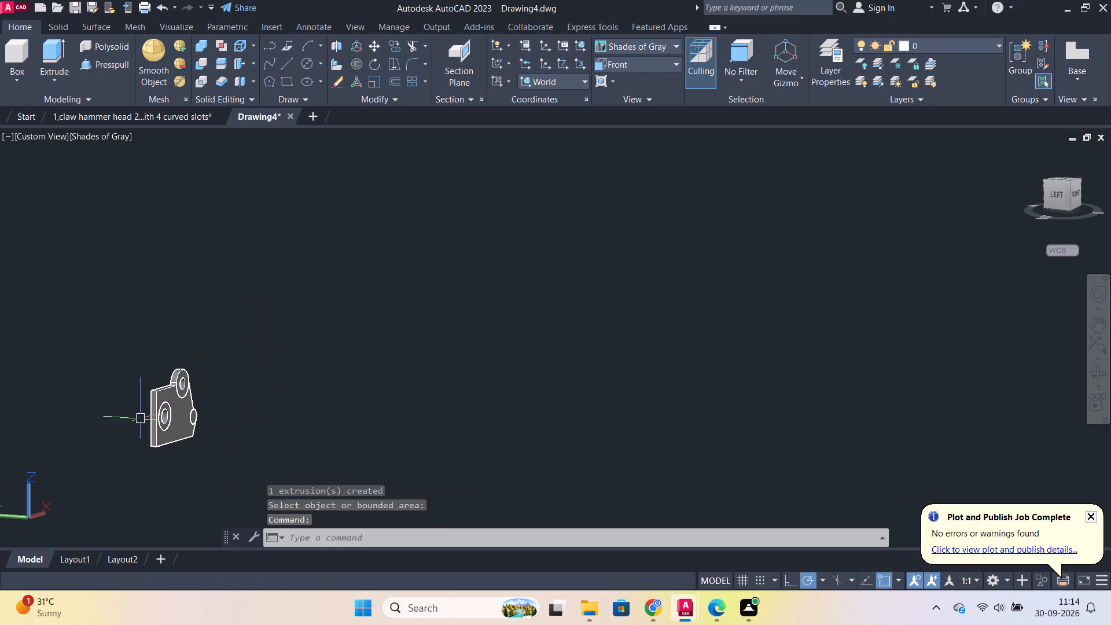
{"action": "middle_click_drag", "start_coordinate": [122, 401], "coordinate": [160, 402], "text": "shift"}
{"action": "middle_click_drag", "start_coordinate": [149, 395], "coordinate": [236, 408], "text": "shift"}
{"action": "left_click", "coordinate": [123, 336]}
{"action": "scroll", "coordinate": [209, 474], "scroll_direction": "up", "scroll_amount": 2}
{"action": "left_click", "coordinate": [240, 466]}
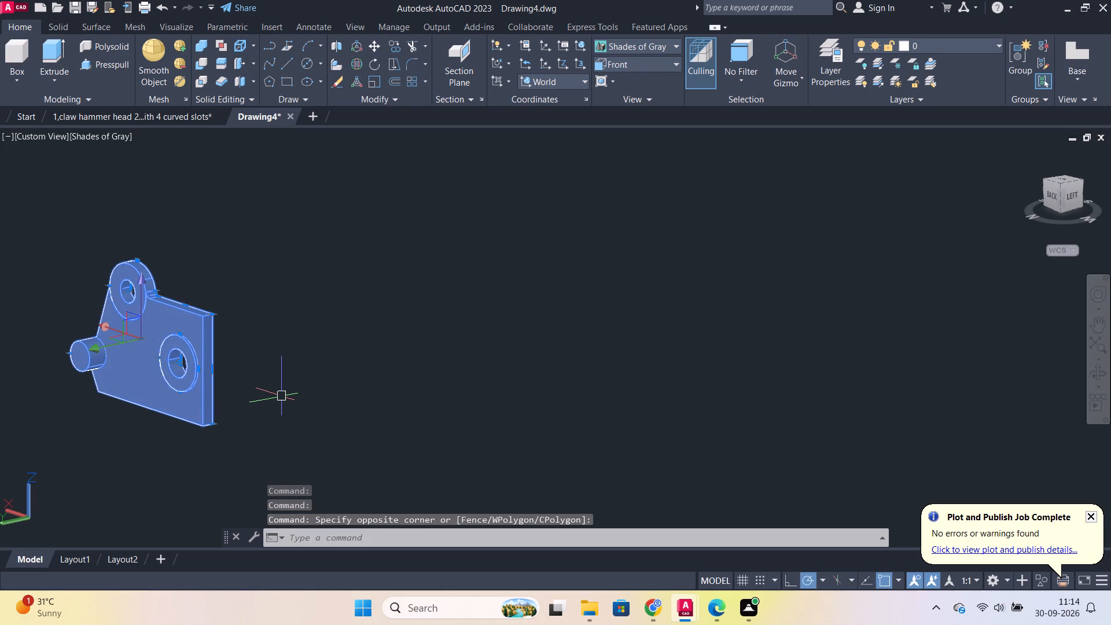
{"action": "key", "text": "m"}
{"action": "key", "text": "Return"}
{"action": "scroll", "coordinate": [205, 419], "scroll_direction": "up", "scroll_amount": 2}
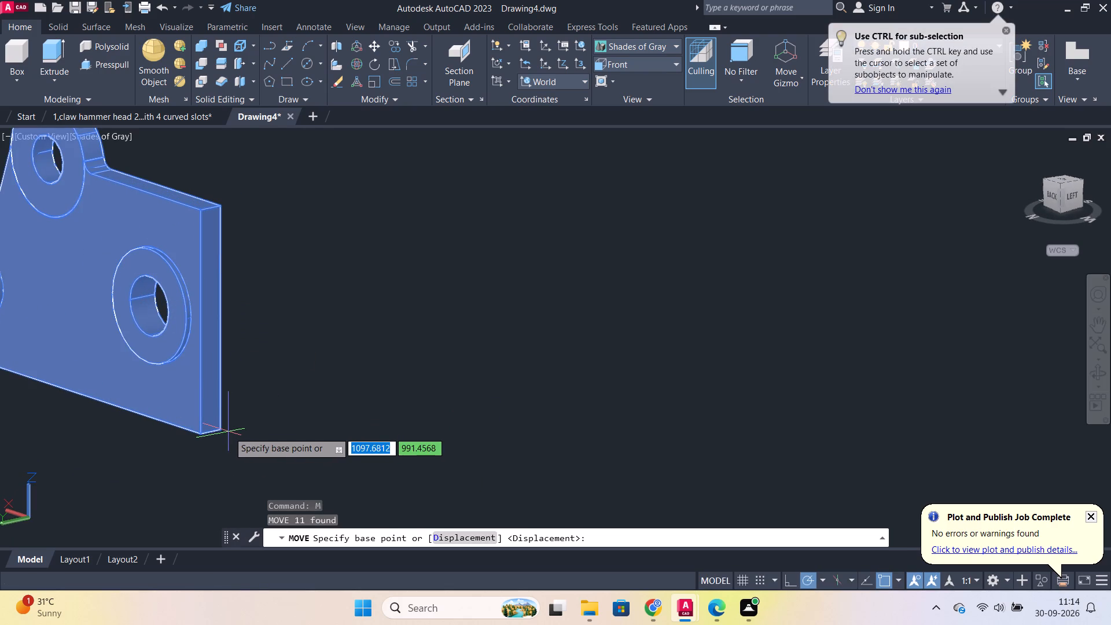
{"action": "left_click", "coordinate": [222, 432]}
{"action": "scroll", "coordinate": [273, 421], "scroll_direction": "down", "scroll_amount": 6}
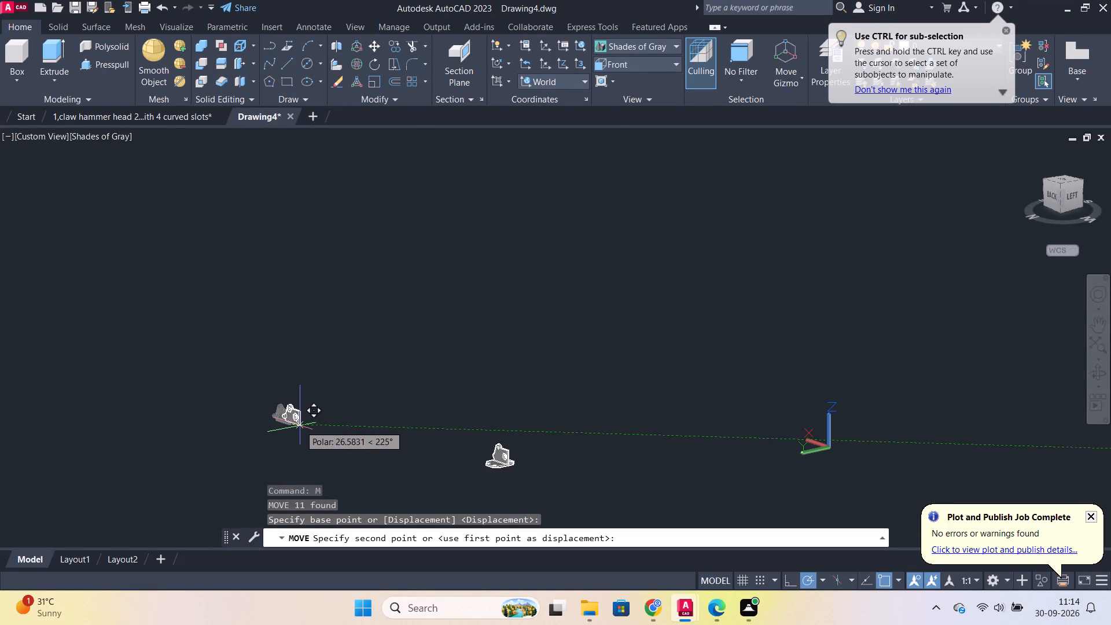
{"action": "scroll", "coordinate": [506, 452], "scroll_direction": "up", "scroll_amount": 6}
{"action": "middle_click_drag", "start_coordinate": [510, 479], "coordinate": [383, 302]}
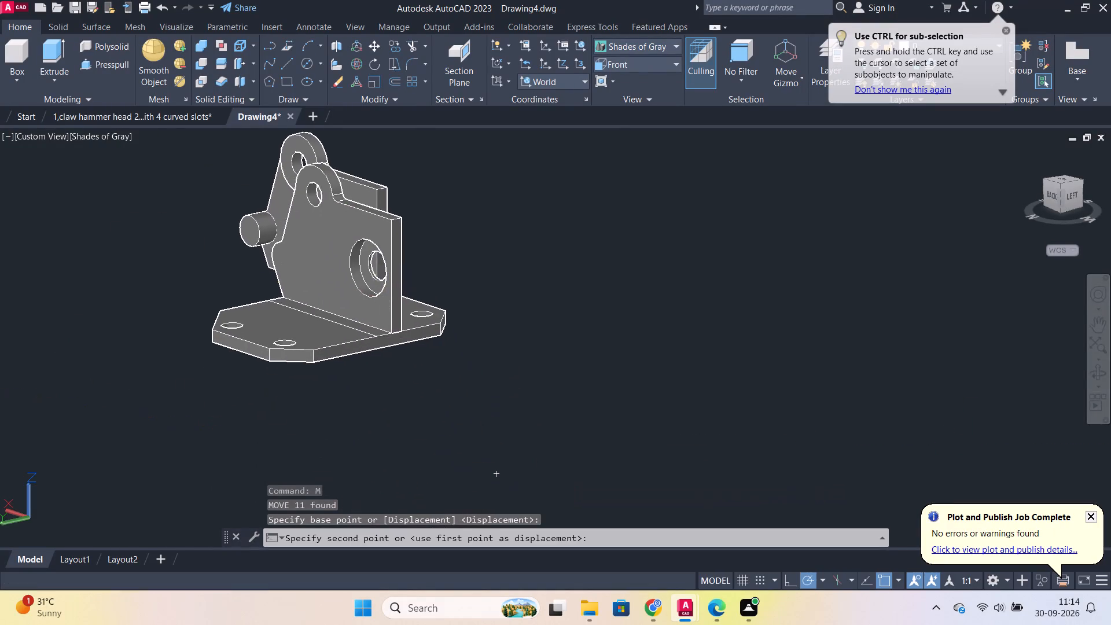
{"action": "scroll", "coordinate": [388, 385], "scroll_direction": "up", "scroll_amount": 4}
{"action": "middle_click_drag", "start_coordinate": [344, 271], "coordinate": [307, 428]}
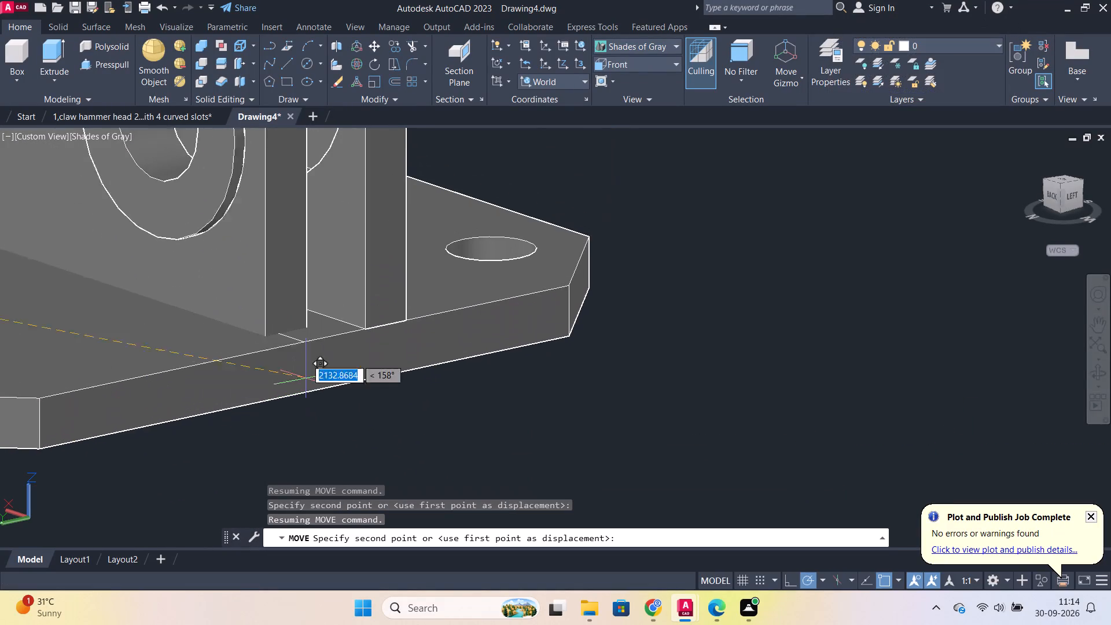
{"action": "scroll", "coordinate": [299, 354], "scroll_direction": "up", "scroll_amount": 1}
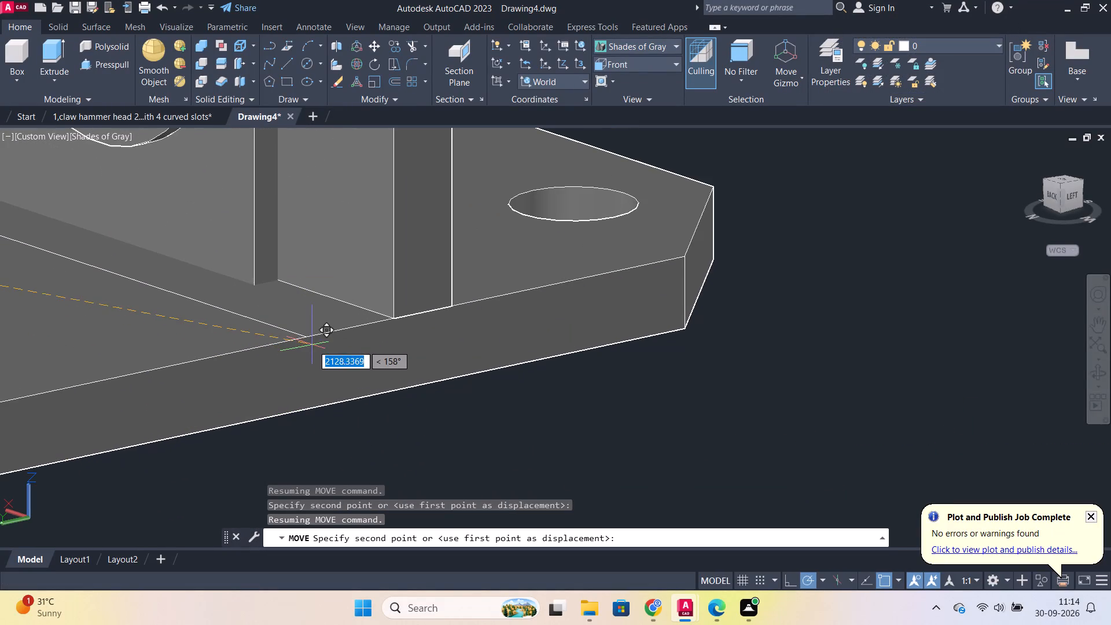
{"action": "left_click", "coordinate": [307, 337]}
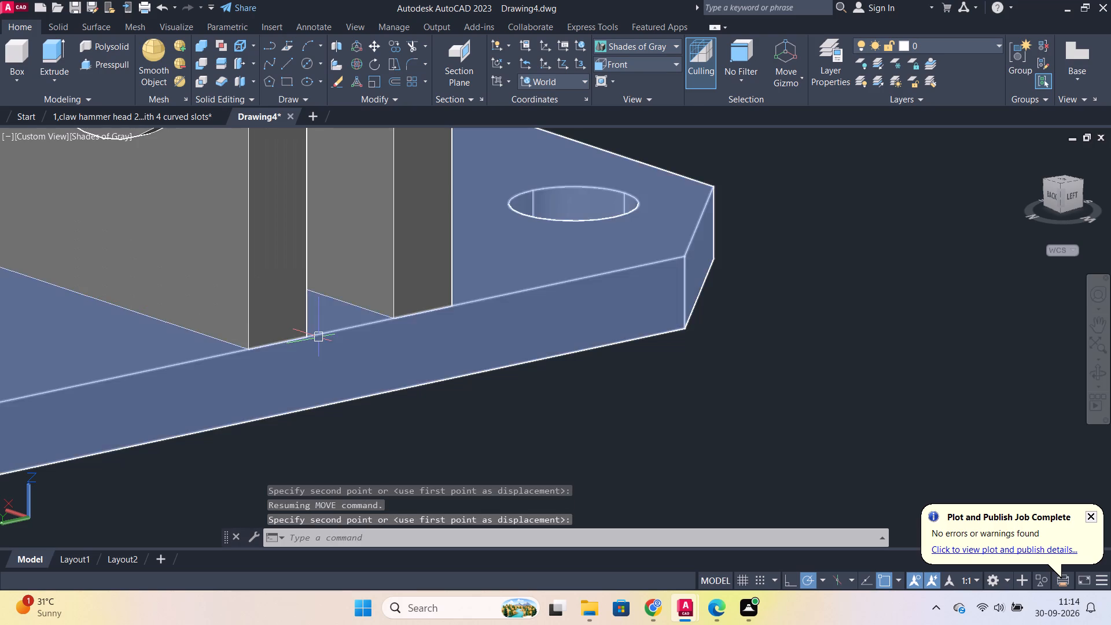
Examine the alignment of both brackets on the base plate from the end.
{"action": "scroll", "coordinate": [319, 337], "scroll_direction": "down", "scroll_amount": 2}
{"action": "scroll", "coordinate": [503, 385], "scroll_direction": "down", "scroll_amount": 2}
{"action": "scroll", "coordinate": [487, 390], "scroll_direction": "up", "scroll_amount": 2}
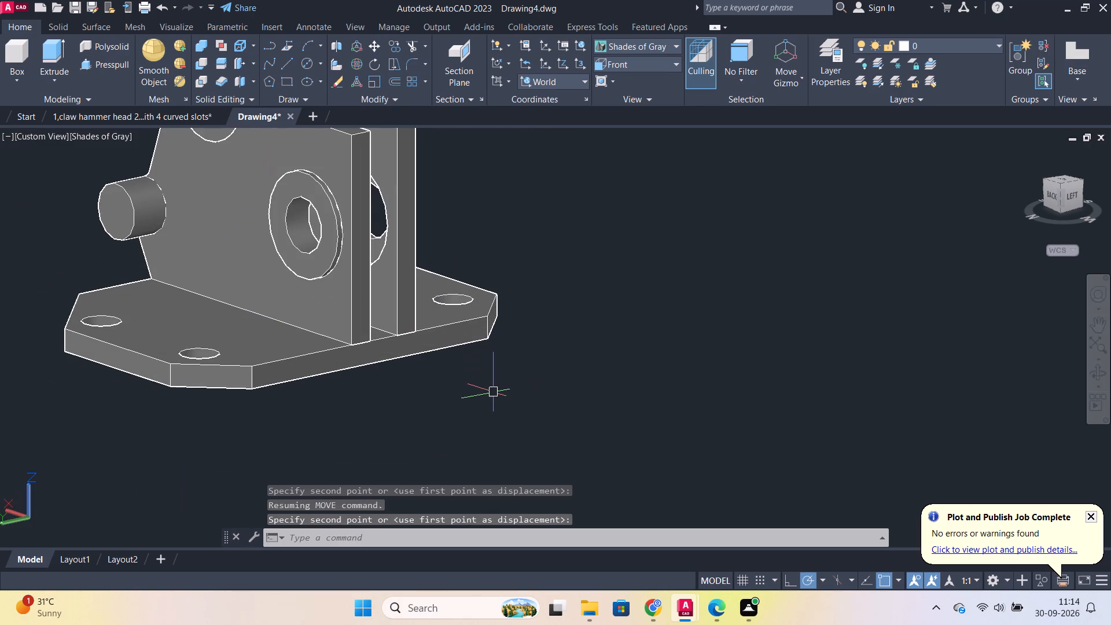
{"action": "middle_click_drag", "start_coordinate": [494, 392], "coordinate": [429, 373], "text": "shift"}
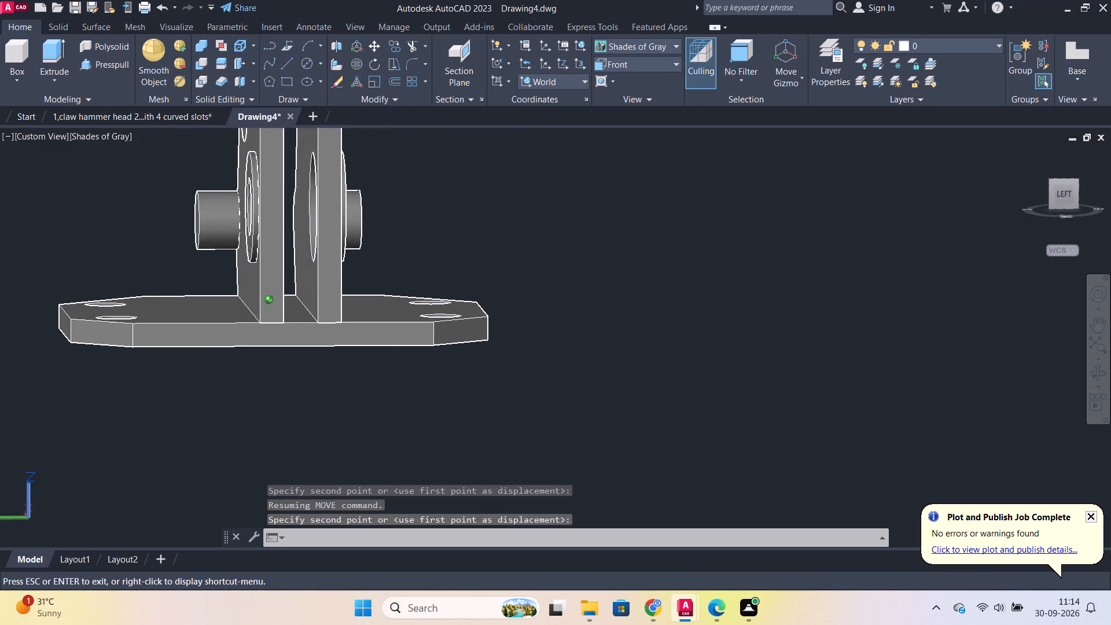
{"action": "middle_click_drag", "start_coordinate": [429, 373], "coordinate": [418, 372], "text": "shift"}
{"action": "scroll", "coordinate": [402, 358], "scroll_direction": "up", "scroll_amount": 1}
{"action": "middle_click_drag", "start_coordinate": [398, 360], "coordinate": [469, 408]}
{"action": "scroll", "coordinate": [420, 377], "scroll_direction": "down", "scroll_amount": 1}
{"action": "scroll", "coordinate": [382, 401], "scroll_direction": "up", "scroll_amount": 1}
{"action": "middle_click_drag", "start_coordinate": [382, 401], "coordinate": [387, 397]}
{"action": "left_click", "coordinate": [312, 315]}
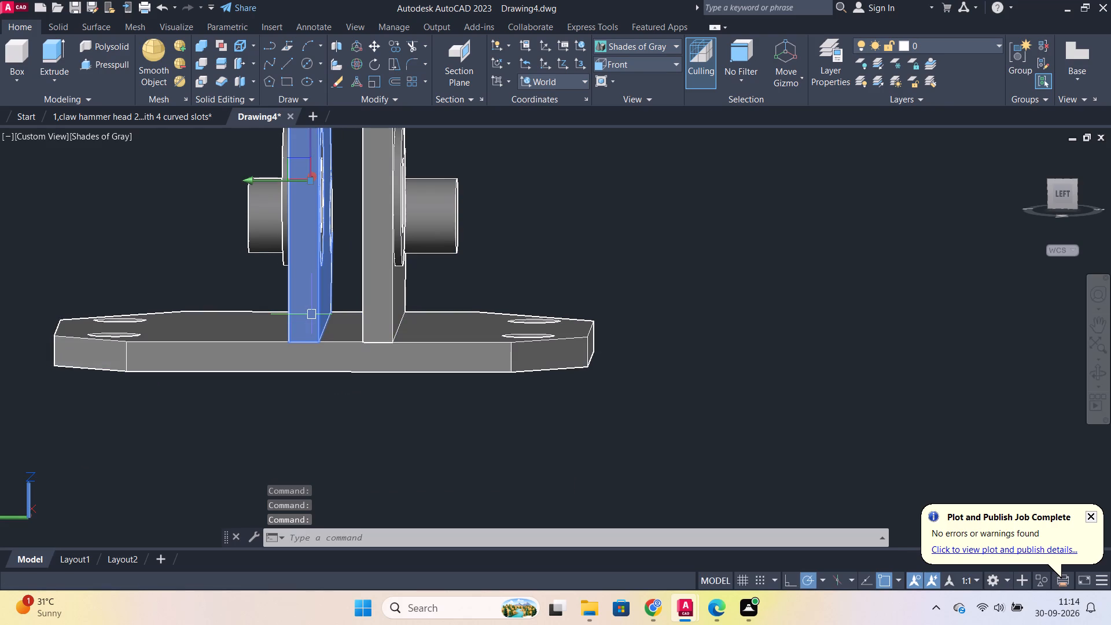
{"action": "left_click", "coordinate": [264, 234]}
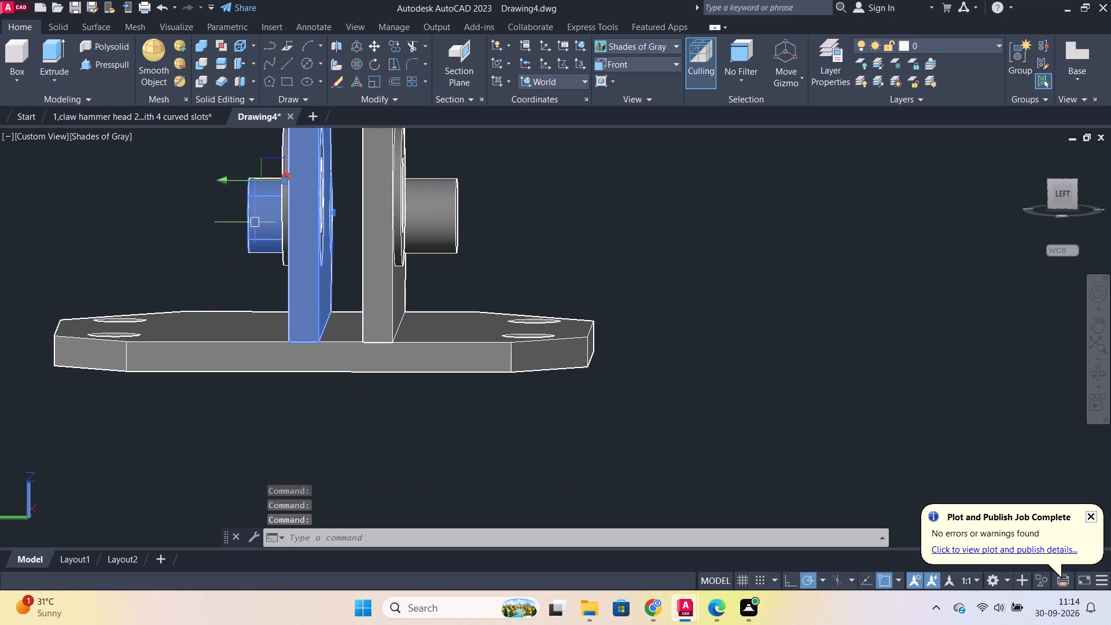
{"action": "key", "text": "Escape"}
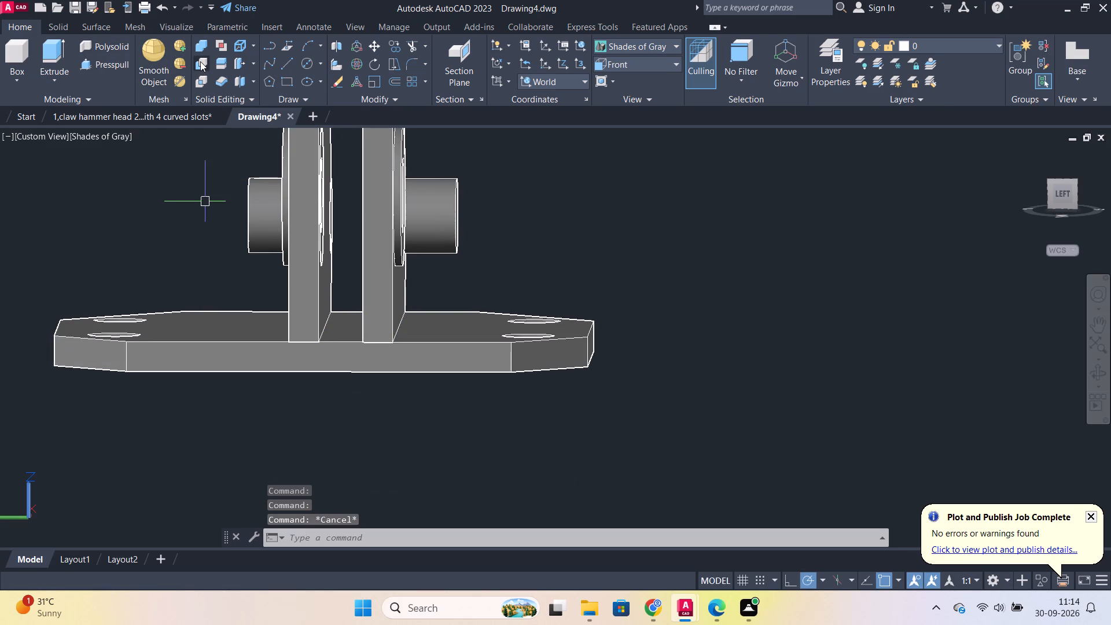
Union the second bracket's plate, projecting cylinder, raised ring and upper lug disc into one solid.
{"action": "left_click", "coordinate": [200, 61]}
{"action": "left_click", "coordinate": [198, 39]}
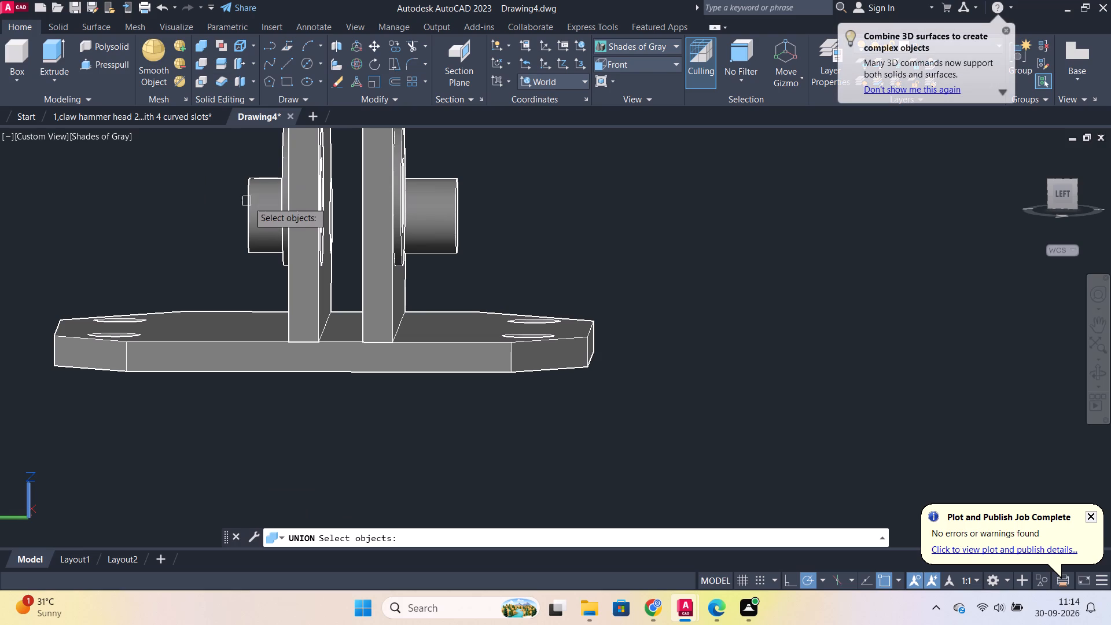
{"action": "left_click", "coordinate": [253, 196]}
{"action": "left_click", "coordinate": [309, 203]}
{"action": "middle_click_drag", "start_coordinate": [240, 267], "coordinate": [277, 281], "text": "shift"}
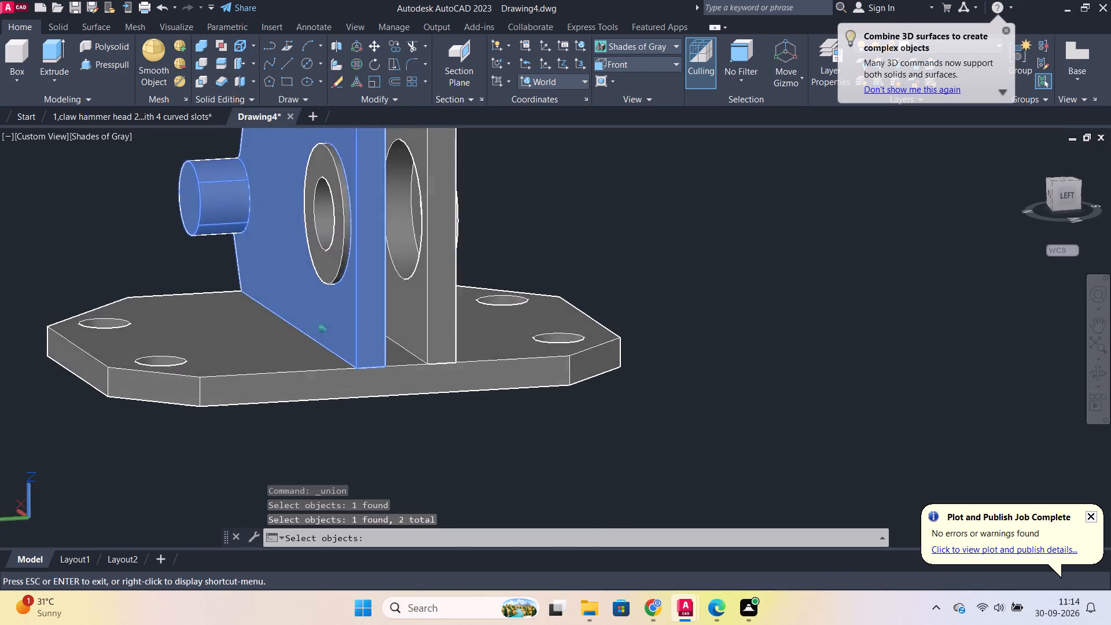
{"action": "middle_click_drag", "start_coordinate": [277, 281], "coordinate": [294, 288], "text": "shift"}
{"action": "left_click", "coordinate": [366, 281]}
{"action": "scroll", "coordinate": [344, 267], "scroll_direction": "down", "scroll_amount": 2}
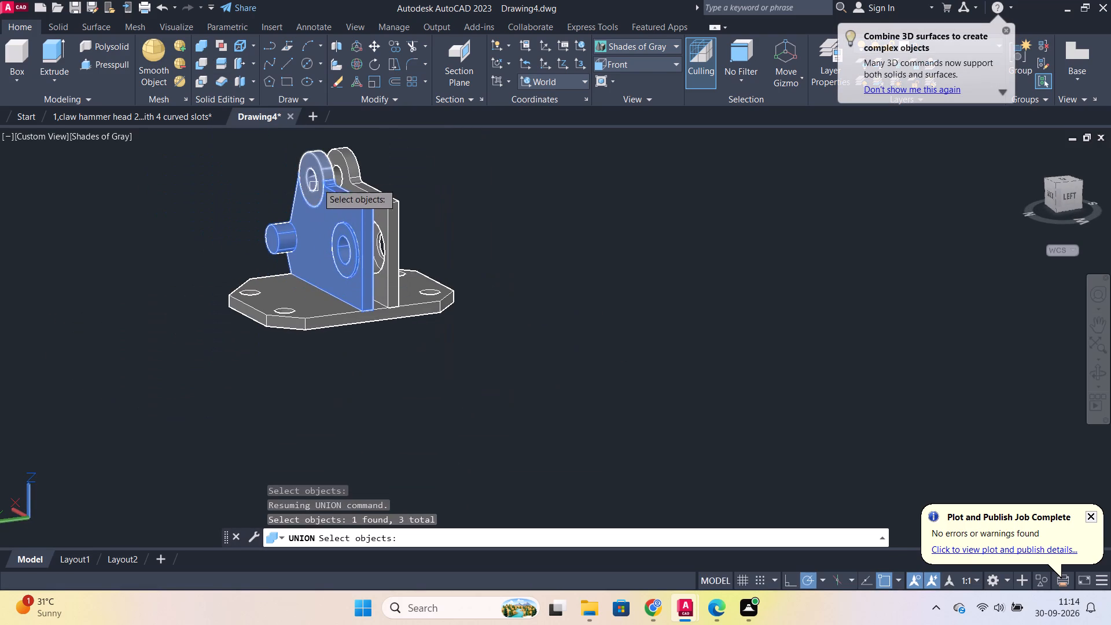
{"action": "left_click", "coordinate": [319, 173]}
{"action": "middle_click_drag", "start_coordinate": [483, 300], "coordinate": [373, 296], "text": "shift"}
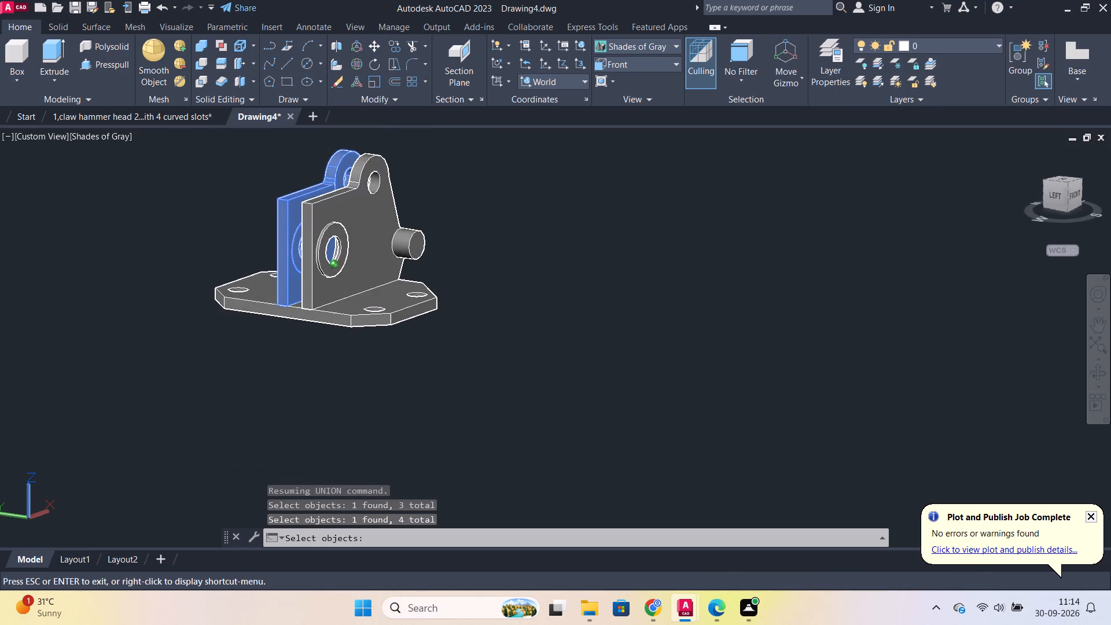
{"action": "middle_click_drag", "start_coordinate": [373, 296], "coordinate": [512, 314], "text": "shift"}
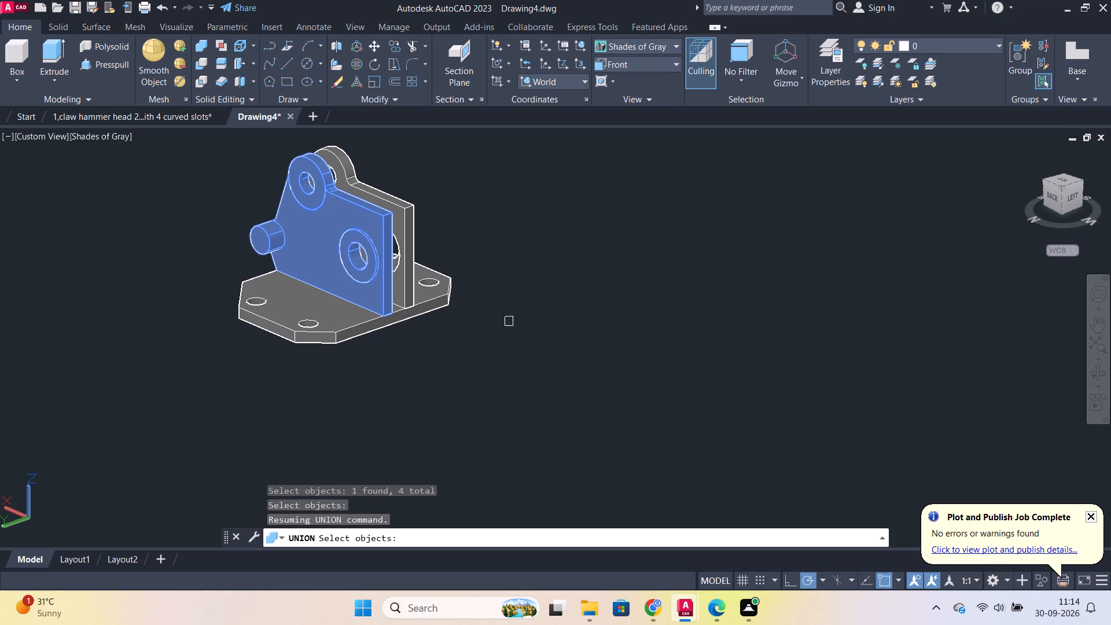
{"action": "key", "text": "Return"}
Move the united second bracket 6 units across the base plate, away from the first bracket.
{"action": "left_click", "coordinate": [335, 230]}
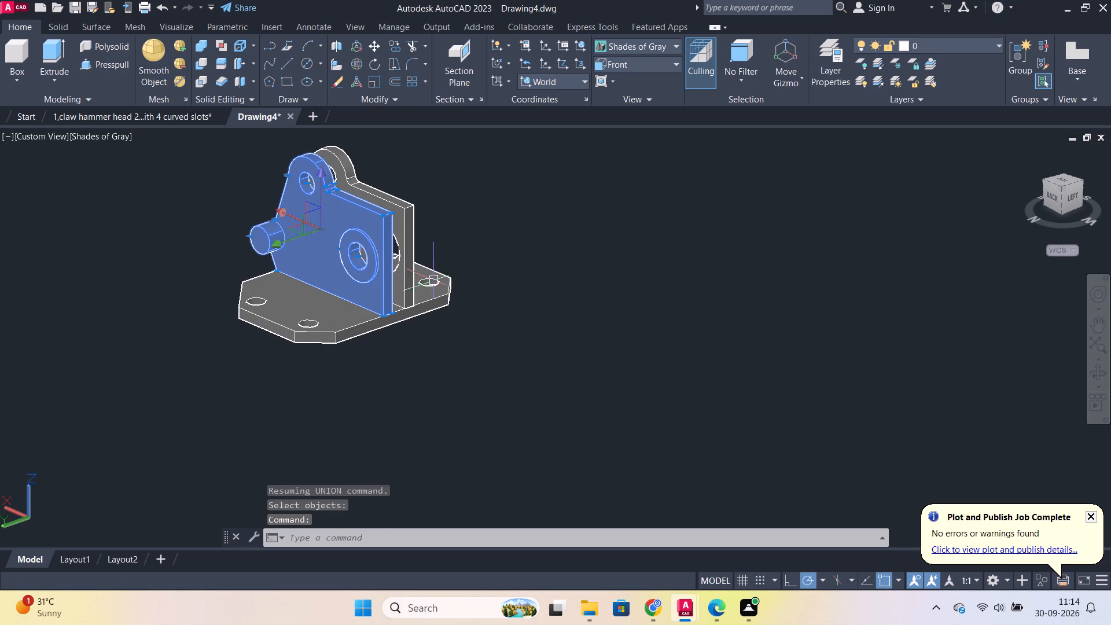
{"action": "scroll", "coordinate": [454, 319], "scroll_direction": "up", "scroll_amount": 2}
{"action": "key", "text": "m"}
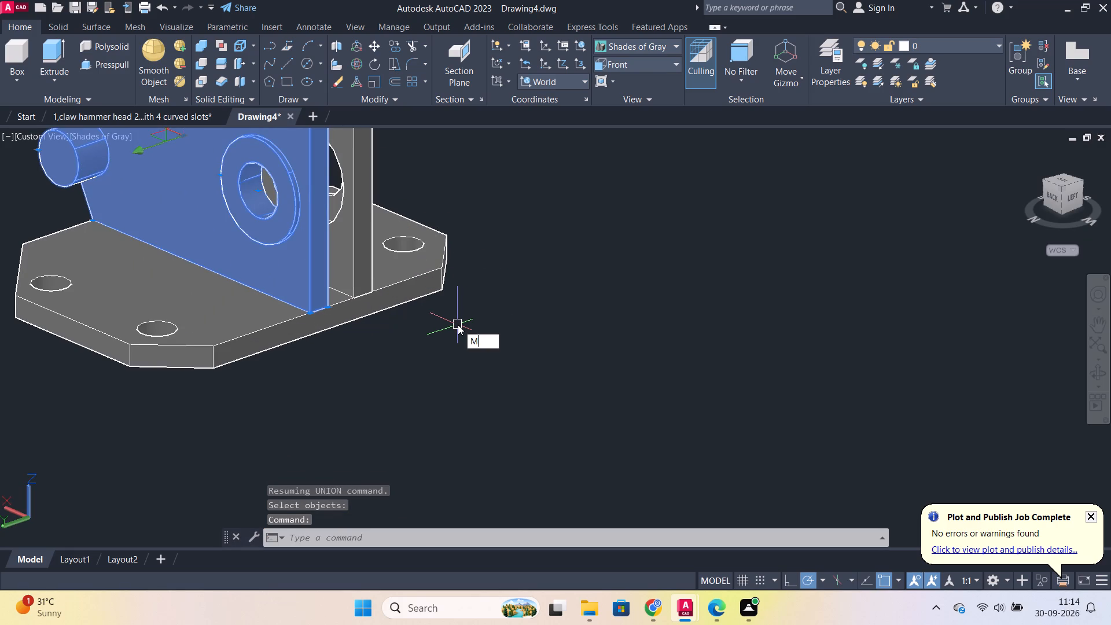
{"action": "key", "text": "Return"}
{"action": "scroll", "coordinate": [339, 310], "scroll_direction": "up", "scroll_amount": 2}
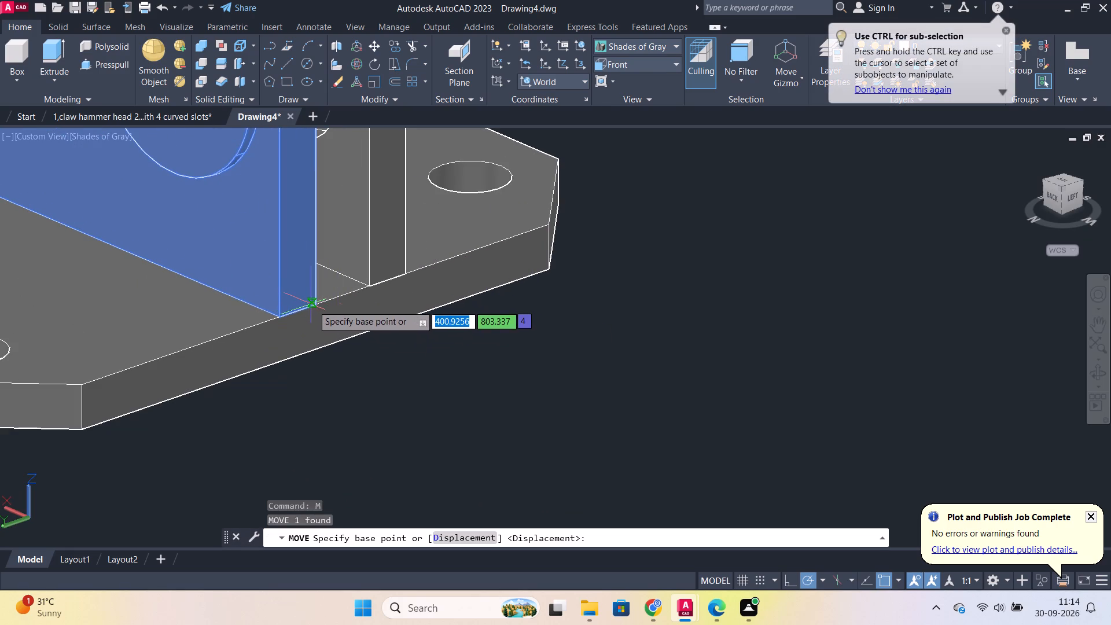
{"action": "middle_click_drag", "start_coordinate": [487, 347], "coordinate": [407, 318], "text": "shift"}
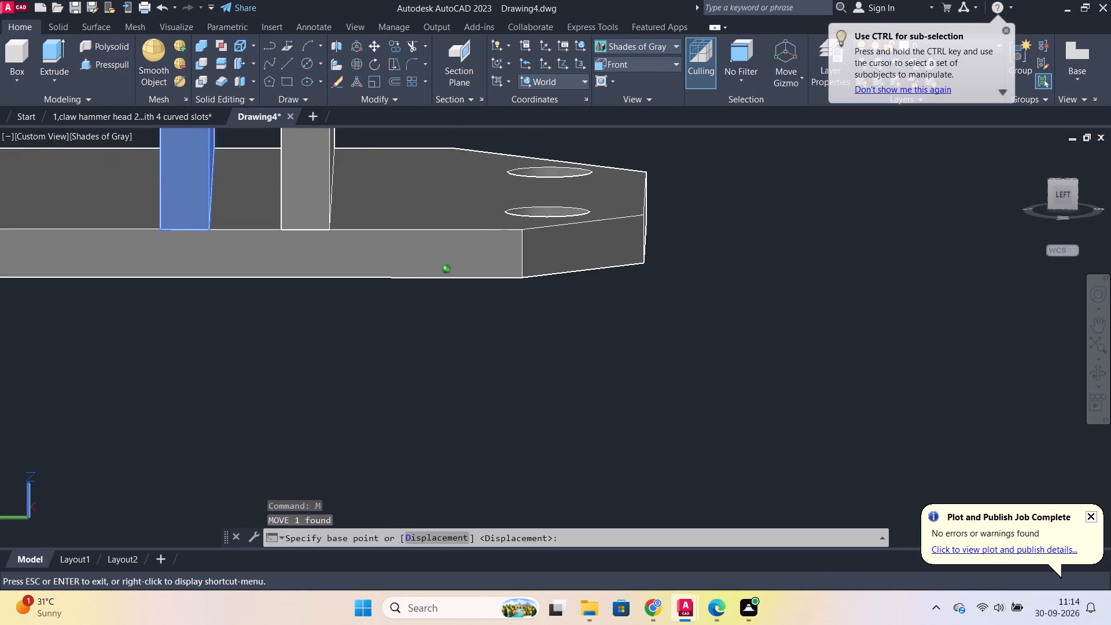
{"action": "middle_click_drag", "start_coordinate": [407, 318], "coordinate": [413, 317], "text": "shift"}
{"action": "scroll", "coordinate": [413, 317], "scroll_direction": "down", "scroll_amount": 1}
{"action": "middle_click_drag", "start_coordinate": [415, 317], "coordinate": [442, 409]}
{"action": "scroll", "coordinate": [412, 436], "scroll_direction": "up", "scroll_amount": 1}
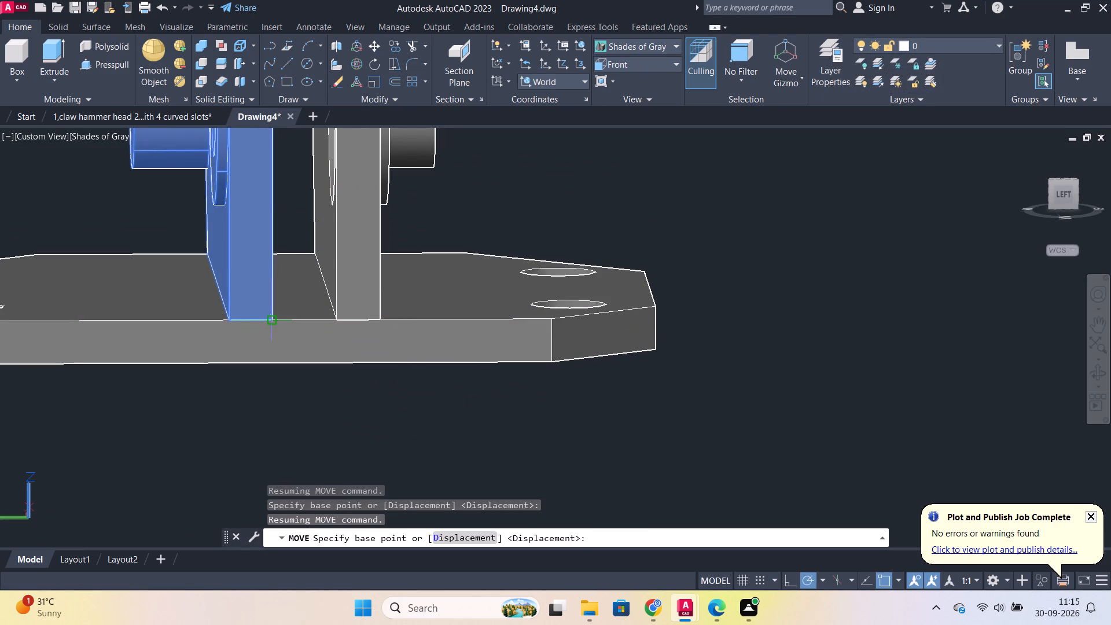
{"action": "scroll", "coordinate": [289, 346], "scroll_direction": "down", "scroll_amount": 2}
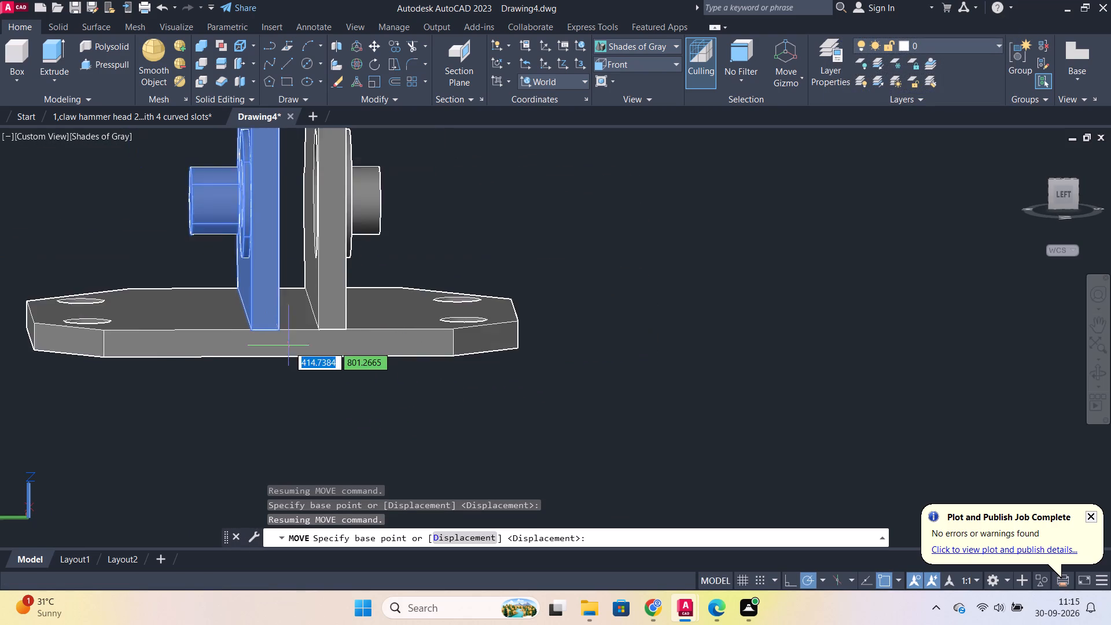
{"action": "middle_click_drag", "start_coordinate": [418, 282], "coordinate": [411, 431], "text": "shift"}
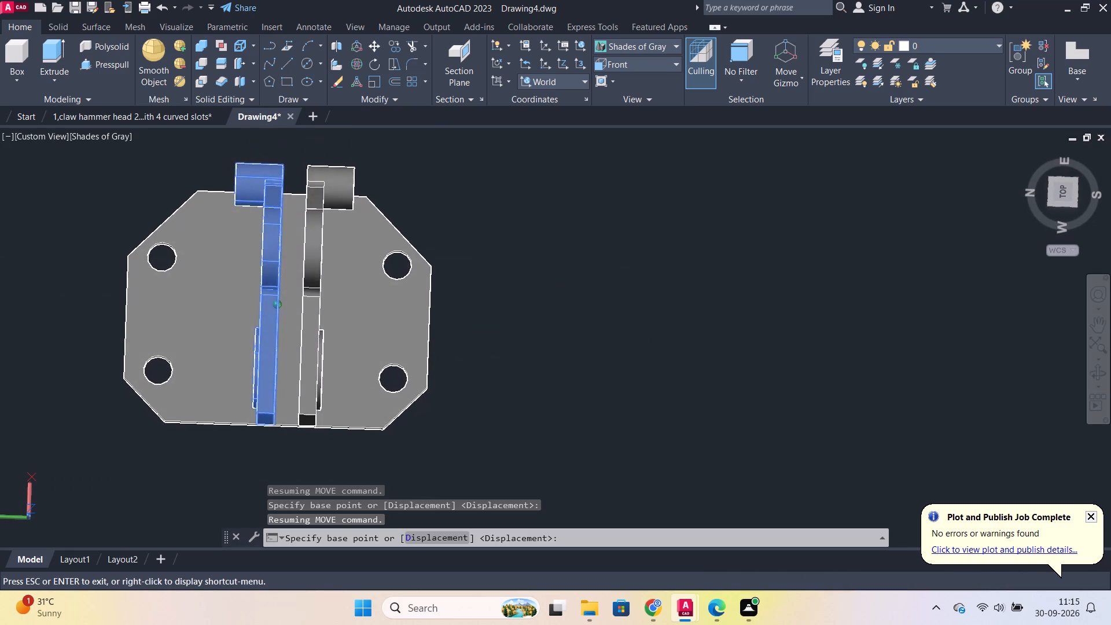
{"action": "middle_click_drag", "start_coordinate": [411, 431], "coordinate": [419, 321], "text": "shift"}
{"action": "scroll", "coordinate": [321, 337], "scroll_direction": "up", "scroll_amount": 3}
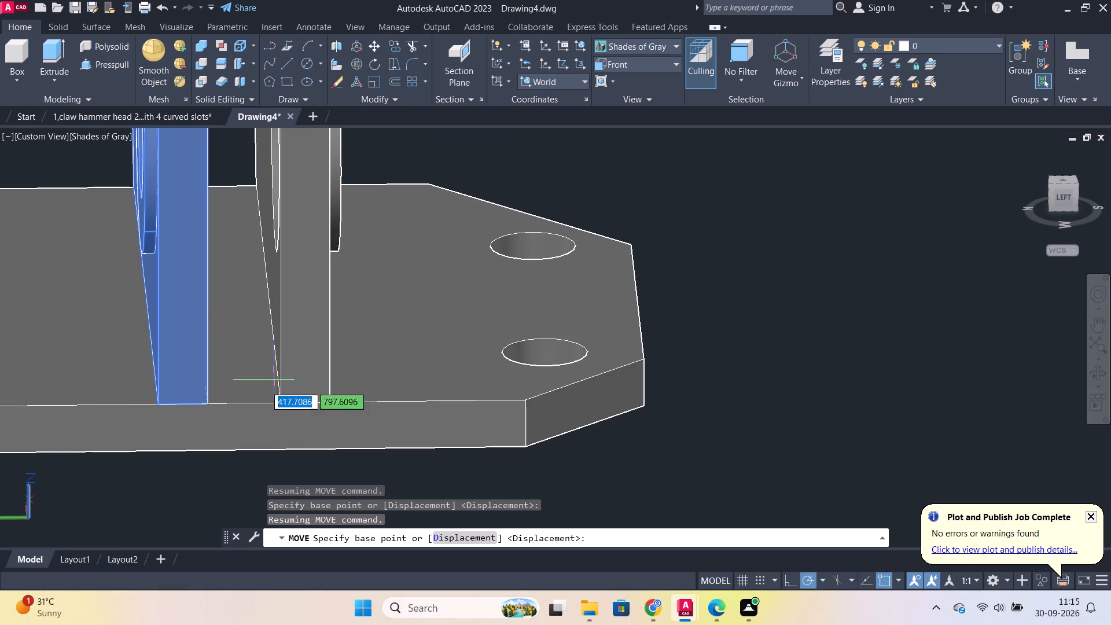
{"action": "left_click", "coordinate": [205, 401]}
{"action": "scroll", "coordinate": [167, 403], "scroll_direction": "down", "scroll_amount": 2}
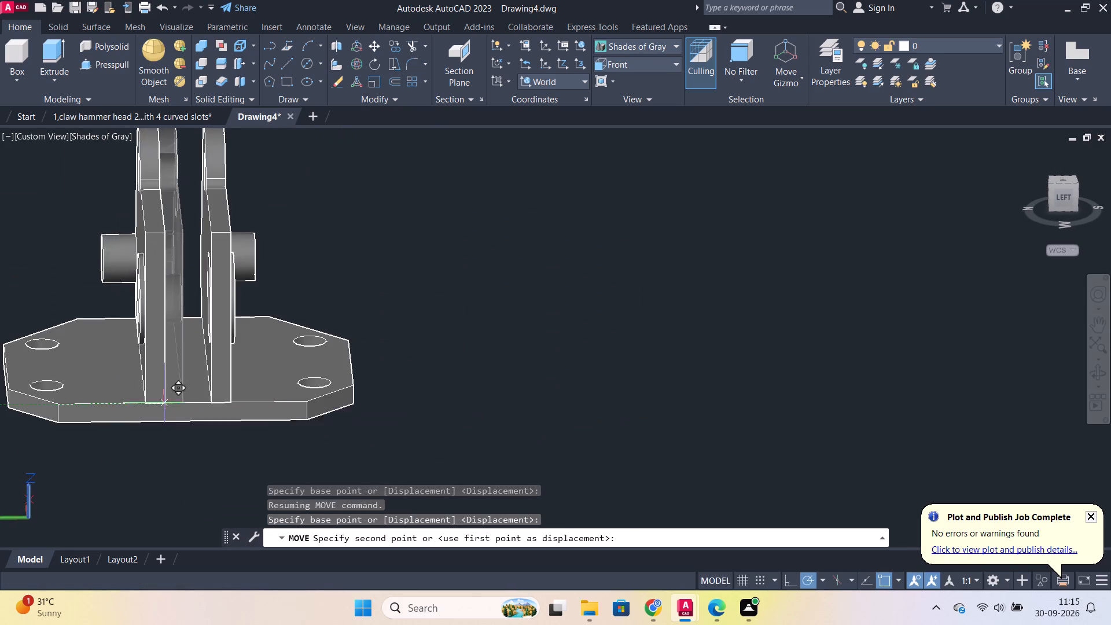
{"action": "scroll", "coordinate": [133, 420], "scroll_direction": "down", "scroll_amount": 1}
{"action": "middle_click_drag", "start_coordinate": [133, 420], "coordinate": [196, 416]}
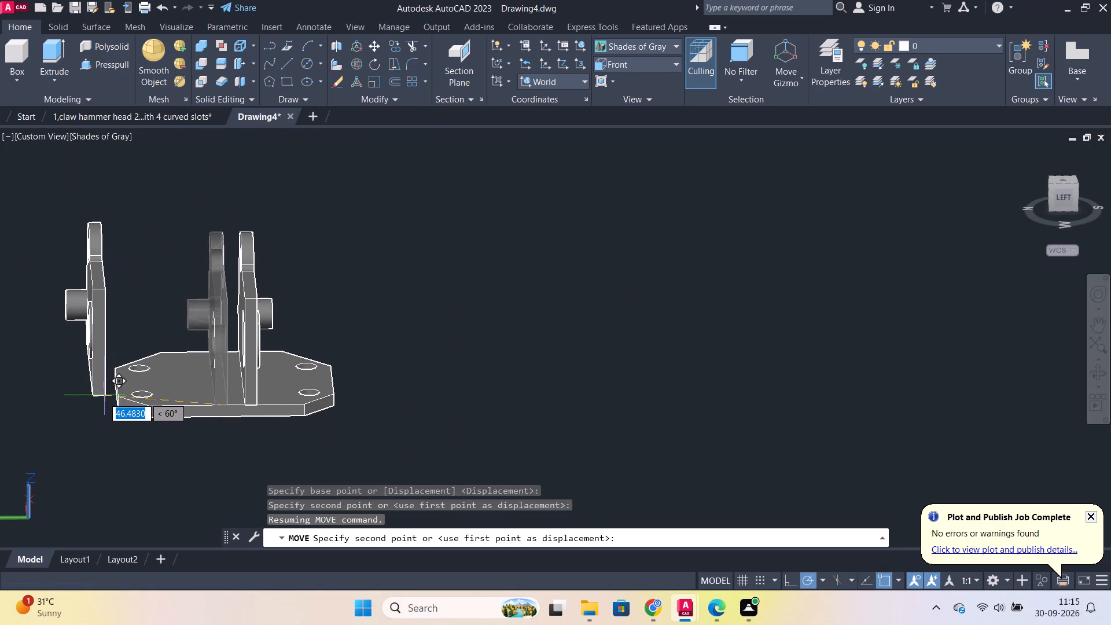
{"action": "key", "text": "6"}
{"action": "key", "text": "Return"}
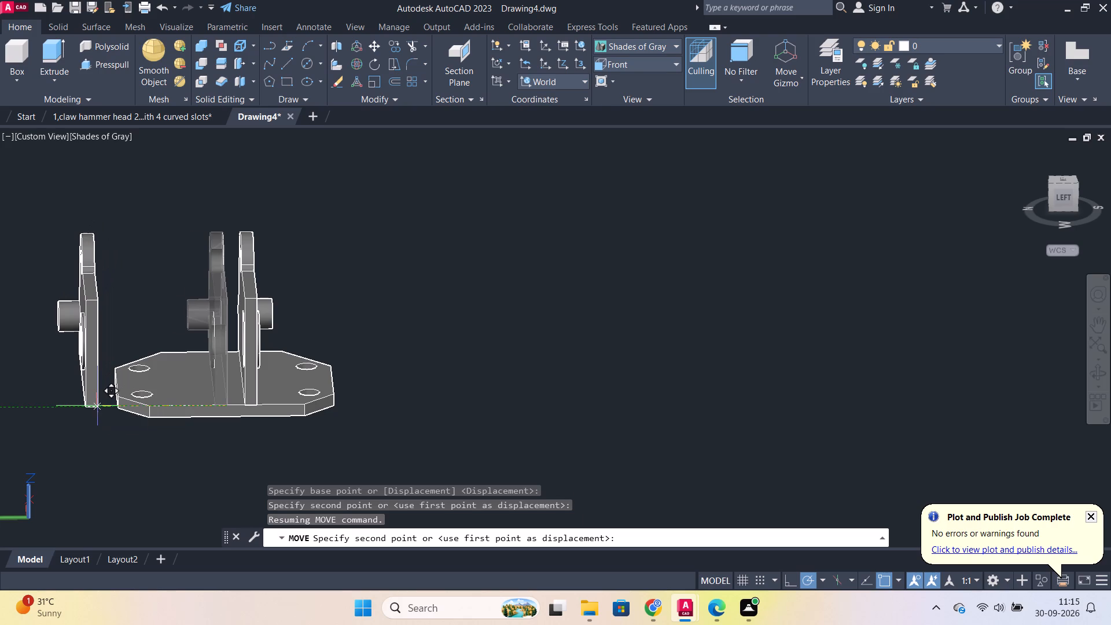
{"action": "key", "text": "Escape"}
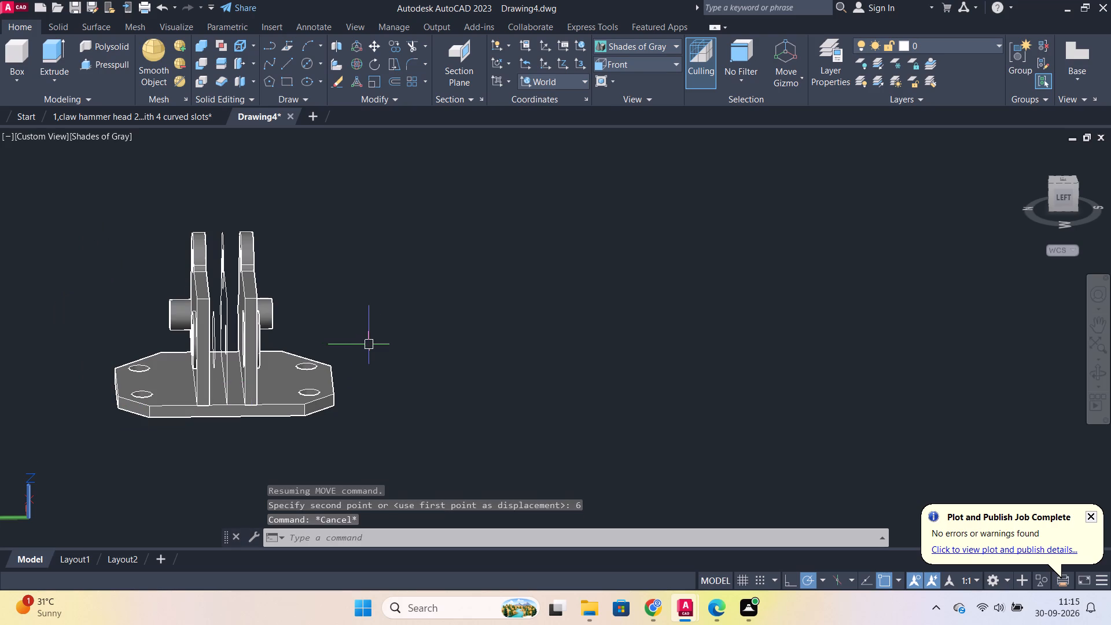
Erase the leftover bracket profile outline and the small lower circle standing between the two brackets.
{"action": "middle_click_drag", "start_coordinate": [363, 345], "coordinate": [350, 439], "text": "shift"}
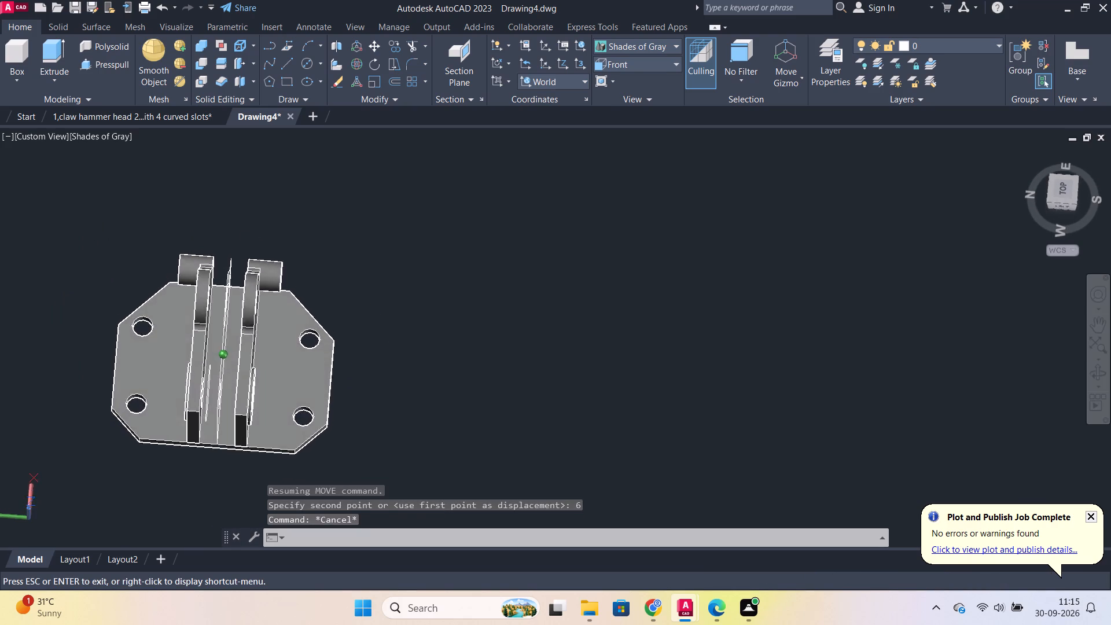
{"action": "middle_click_drag", "start_coordinate": [350, 439], "coordinate": [352, 380], "text": "shift"}
{"action": "scroll", "coordinate": [230, 384], "scroll_direction": "up", "scroll_amount": 2}
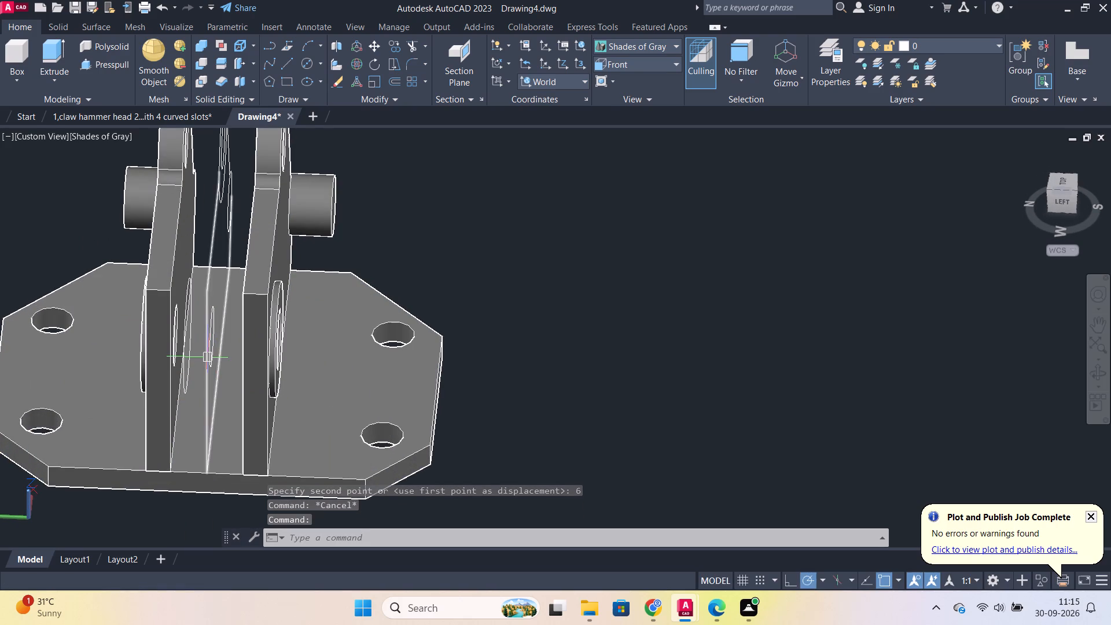
{"action": "left_click", "coordinate": [208, 358]}
{"action": "key", "text": "e"}
{"action": "key", "text": "Return"}
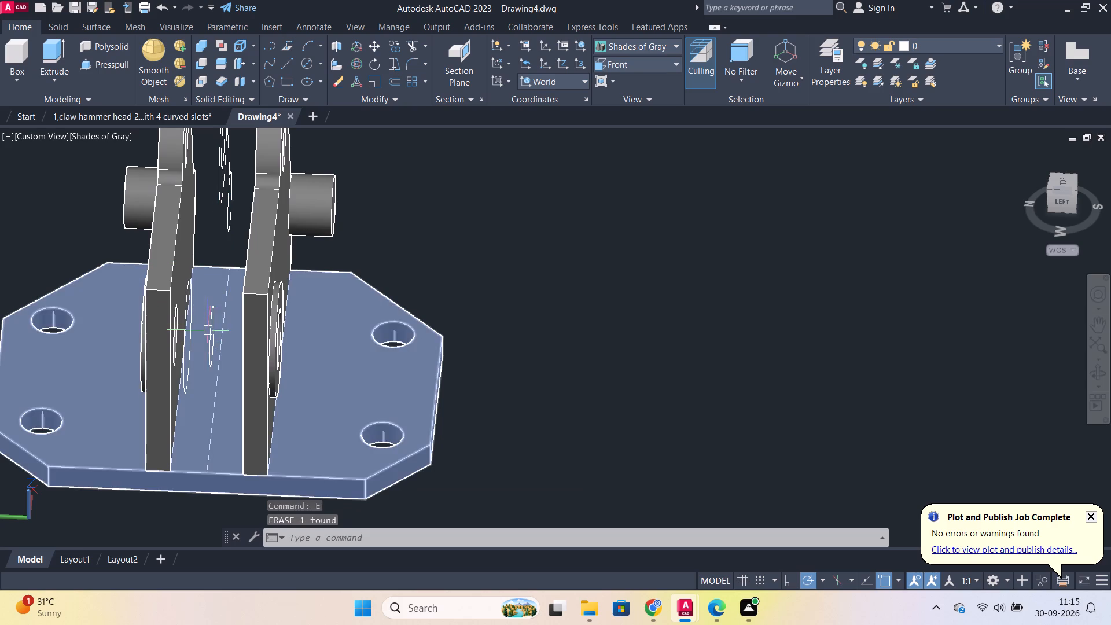
{"action": "left_click", "coordinate": [209, 328]}
{"action": "key", "text": "Return"}
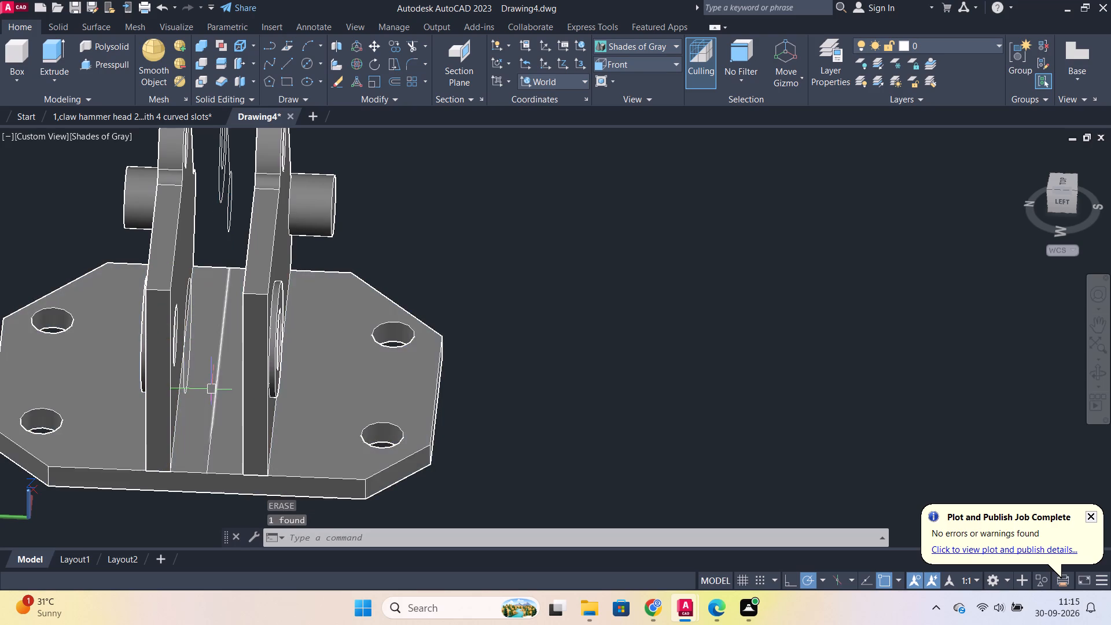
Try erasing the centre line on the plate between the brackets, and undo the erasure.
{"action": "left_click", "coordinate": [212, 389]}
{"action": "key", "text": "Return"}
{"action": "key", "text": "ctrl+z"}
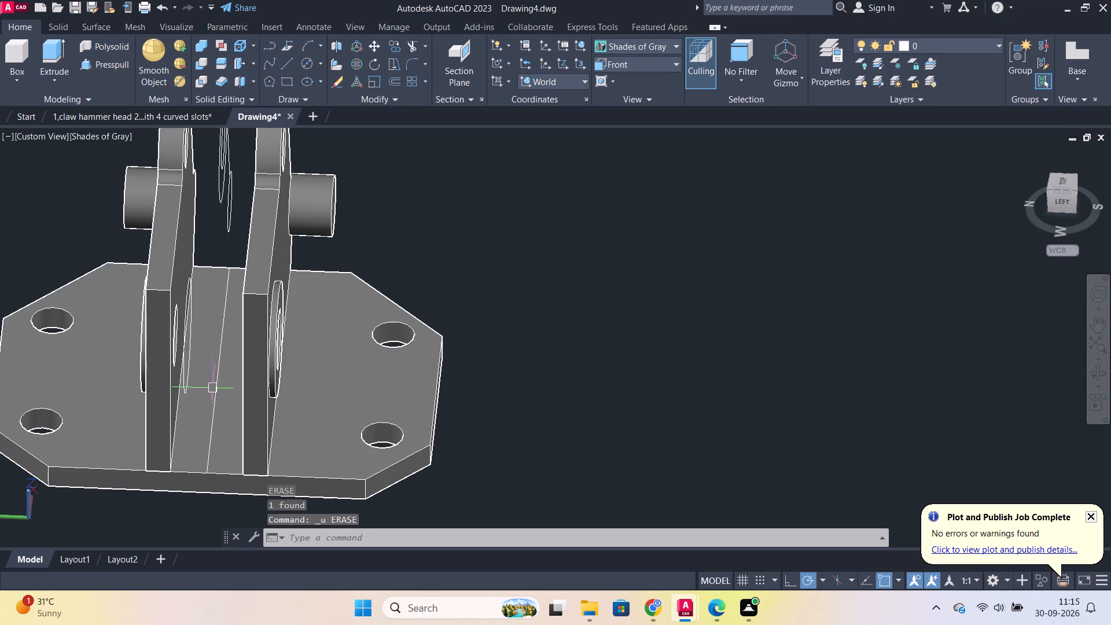
Erase the leftover sketch circles and the line standing in the upper gap between the two brackets.
{"action": "left_click", "coordinate": [219, 182]}
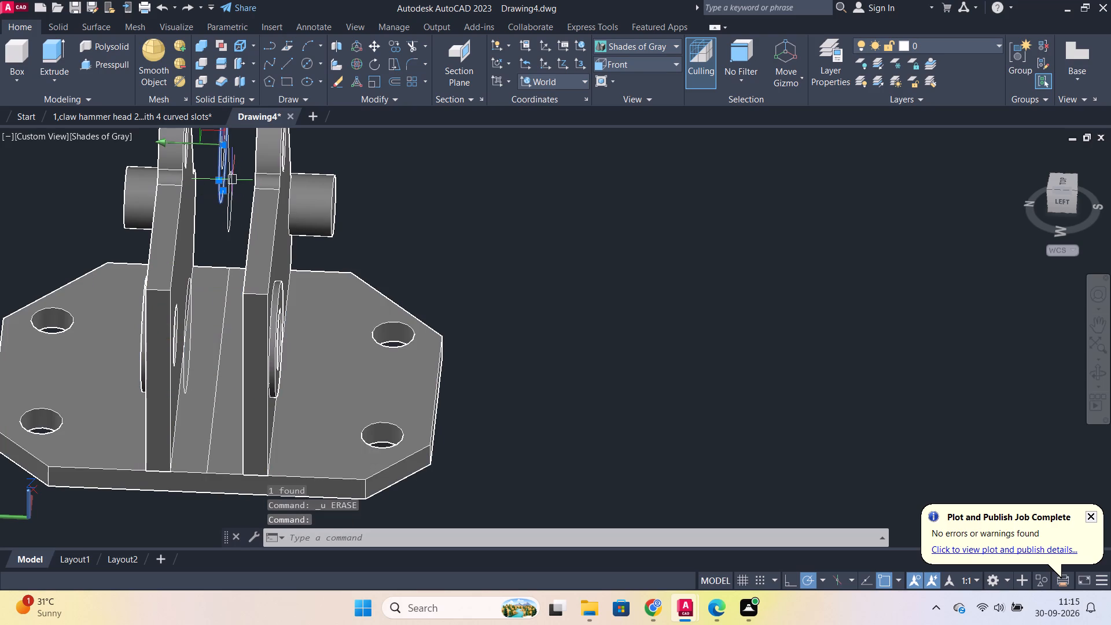
{"action": "key", "text": "e"}
{"action": "key", "text": "Return"}
{"action": "left_click", "coordinate": [210, 159]}
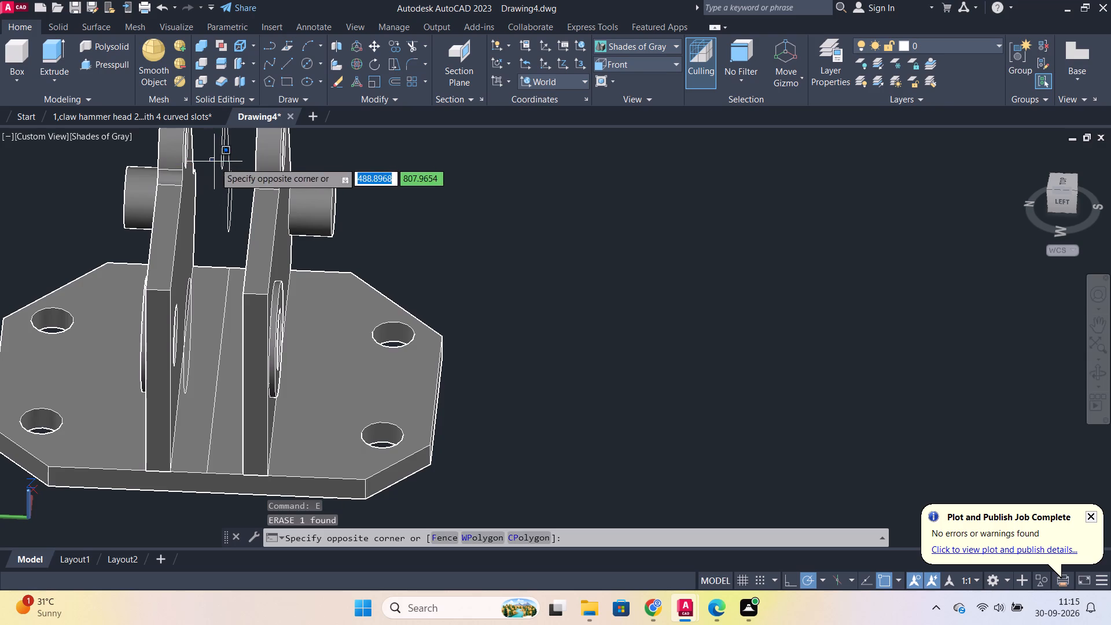
{"action": "left_click", "coordinate": [215, 162]}
{"action": "left_click", "coordinate": [217, 151]}
{"action": "key", "text": "Return"}
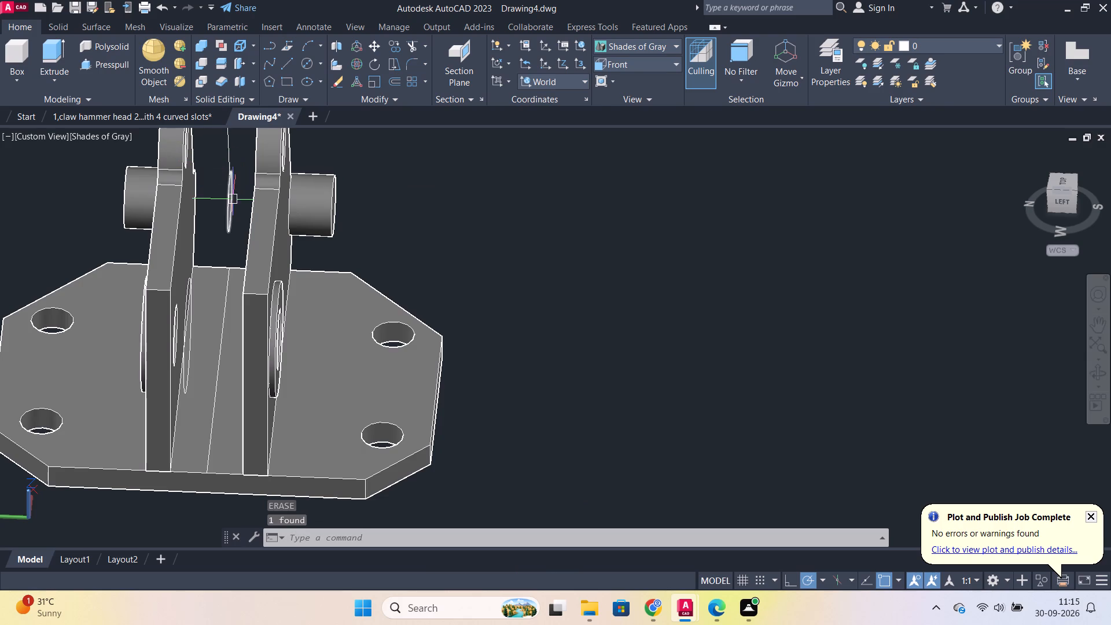
{"action": "left_click", "coordinate": [232, 200]}
{"action": "key", "text": "Return"}
{"action": "left_click", "coordinate": [232, 167]}
{"action": "key", "text": "Return"}
Erase the leftover large circle standing in the gap beside the lower hole of the first bracket.
{"action": "scroll", "coordinate": [205, 349], "scroll_direction": "up", "scroll_amount": 1}
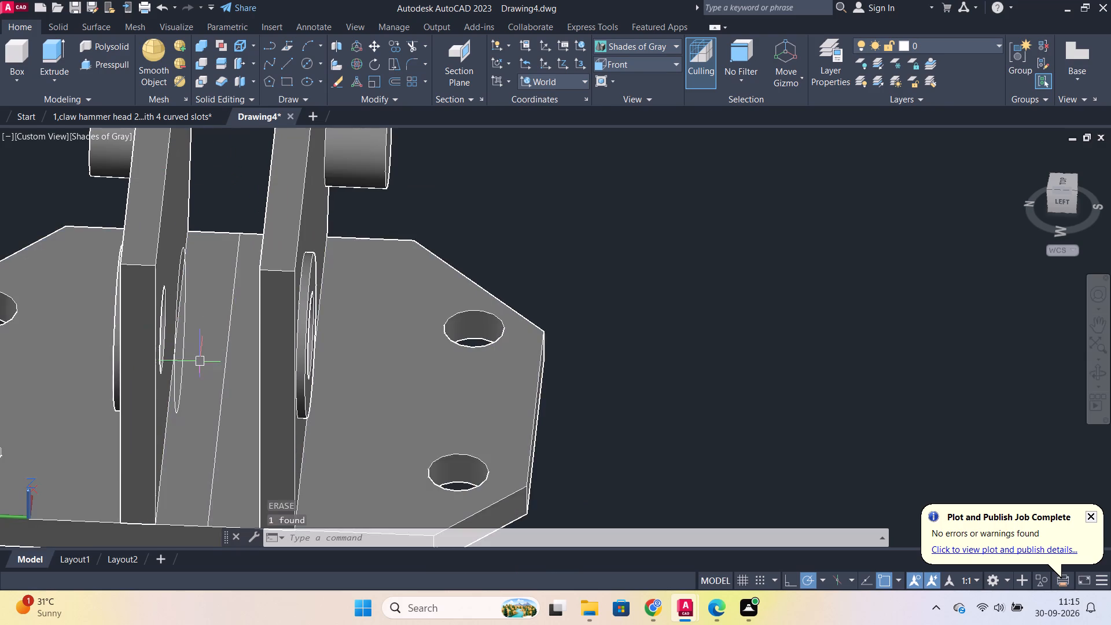
{"action": "left_click", "coordinate": [175, 411]}
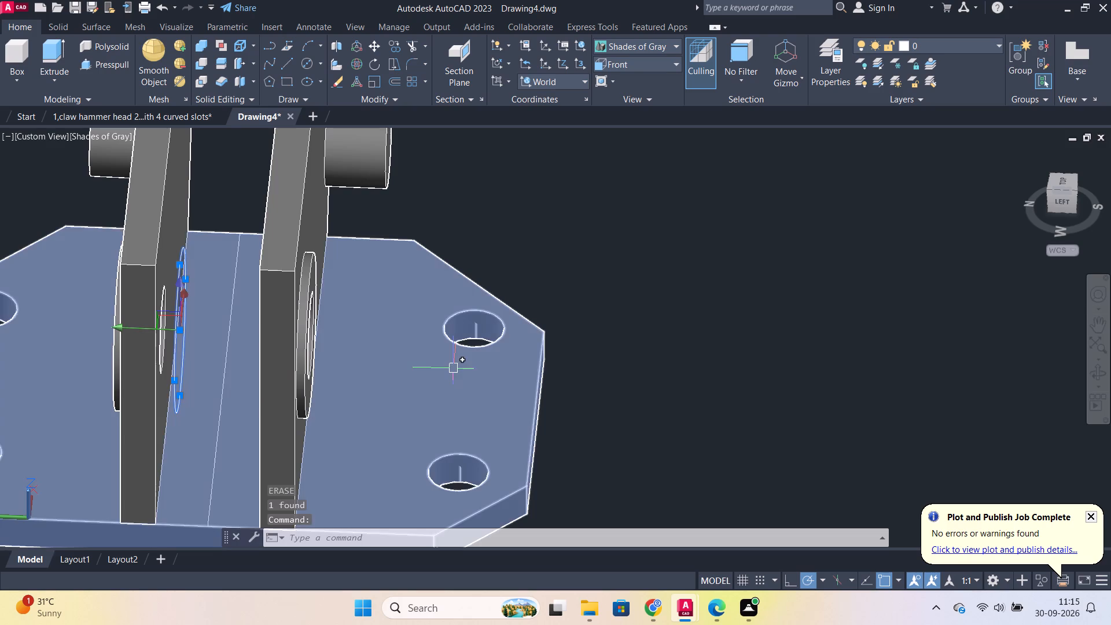
{"action": "key", "text": "e"}
{"action": "key", "text": "Return"}
Erase the centre line on the base plate between the brackets using the 2D Wireframe style, and restore Shades of Gray.
{"action": "middle_click_drag", "start_coordinate": [755, 372], "coordinate": [691, 350], "text": "shift"}
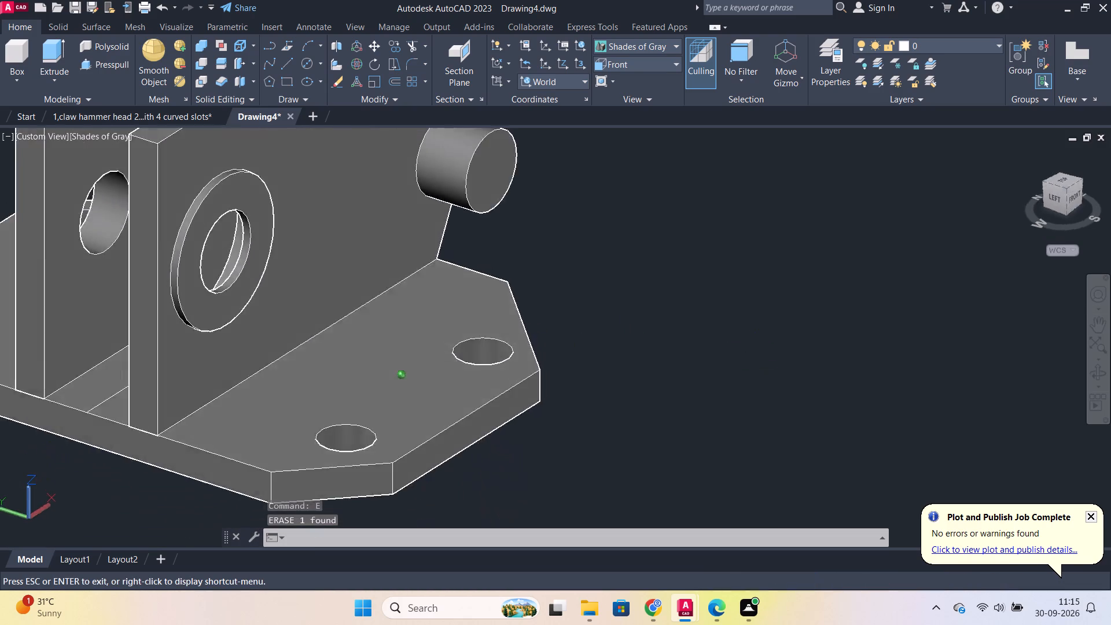
{"action": "middle_click_drag", "start_coordinate": [691, 350], "coordinate": [435, 340], "text": "shift"}
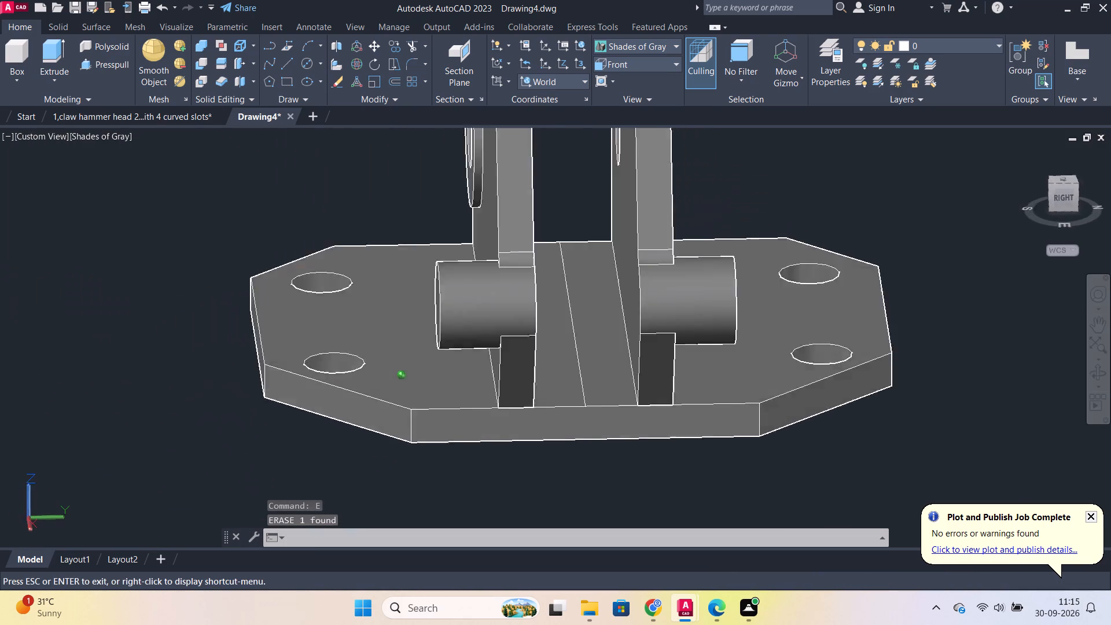
{"action": "middle_click_drag", "start_coordinate": [435, 340], "coordinate": [425, 315], "text": "shift"}
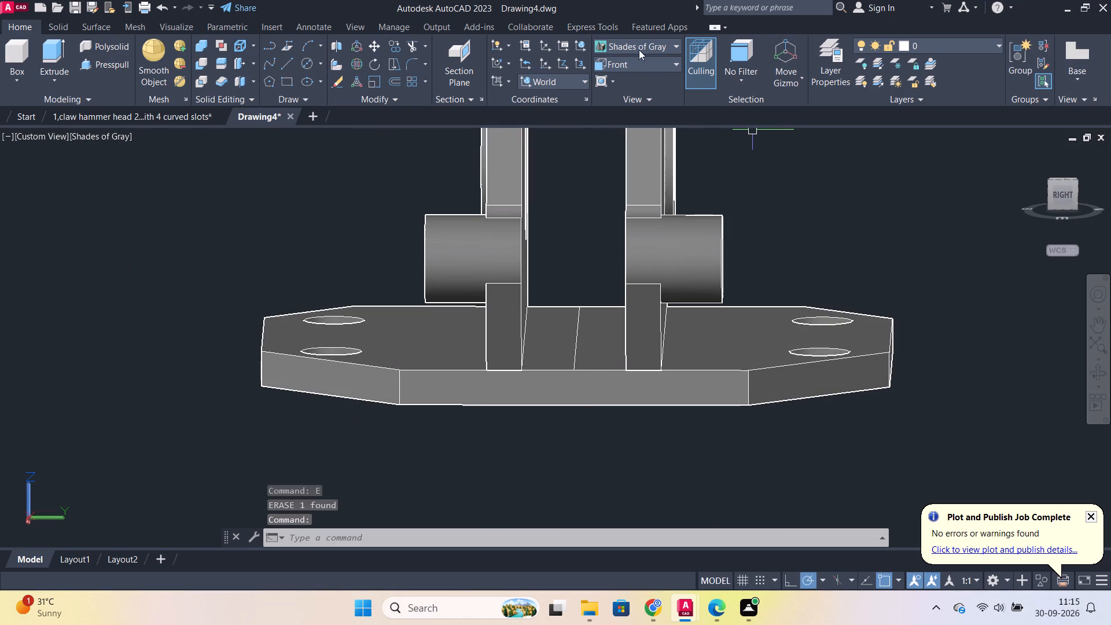
{"action": "left_click", "coordinate": [620, 46]}
{"action": "left_click", "coordinate": [629, 71]}
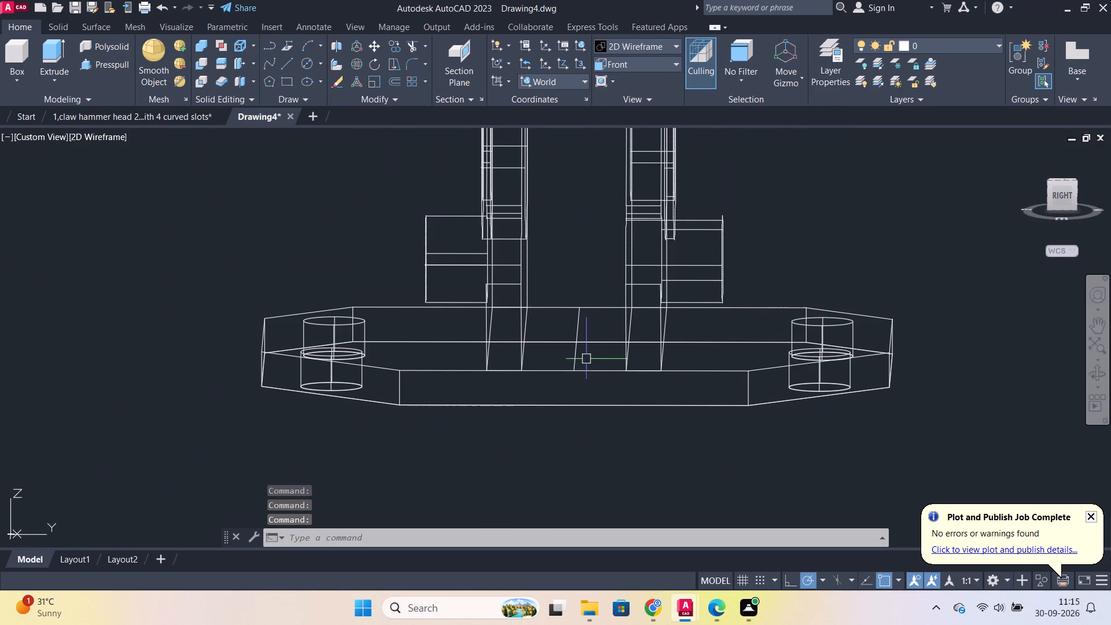
{"action": "left_click", "coordinate": [577, 352]}
{"action": "key", "text": "e"}
{"action": "key", "text": "Return"}
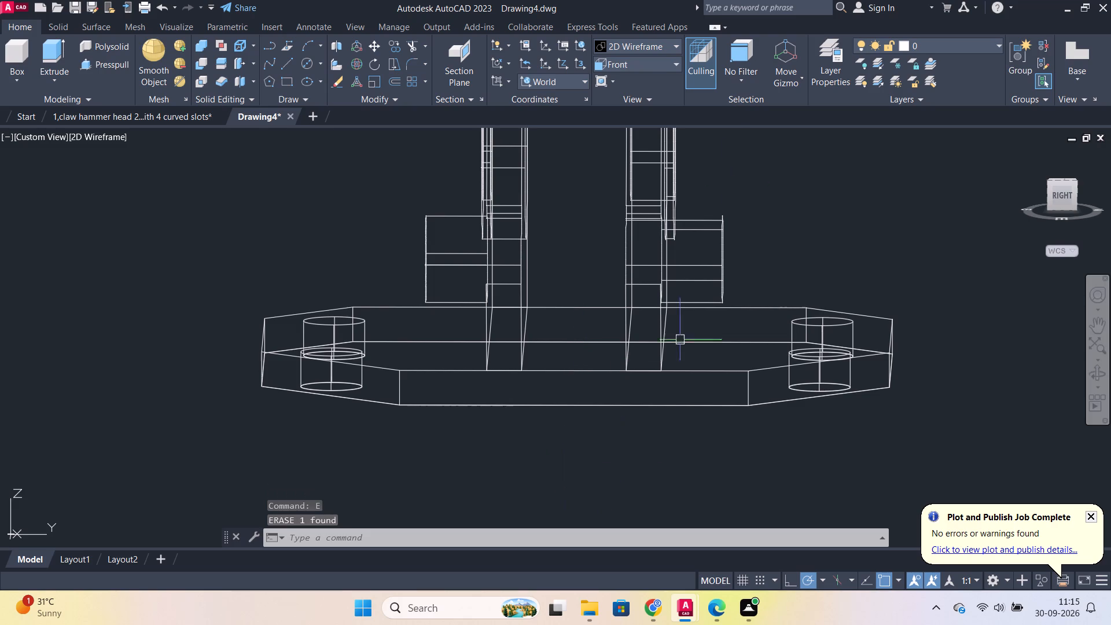
{"action": "left_click", "coordinate": [650, 47]}
{"action": "left_click", "coordinate": [749, 137]}
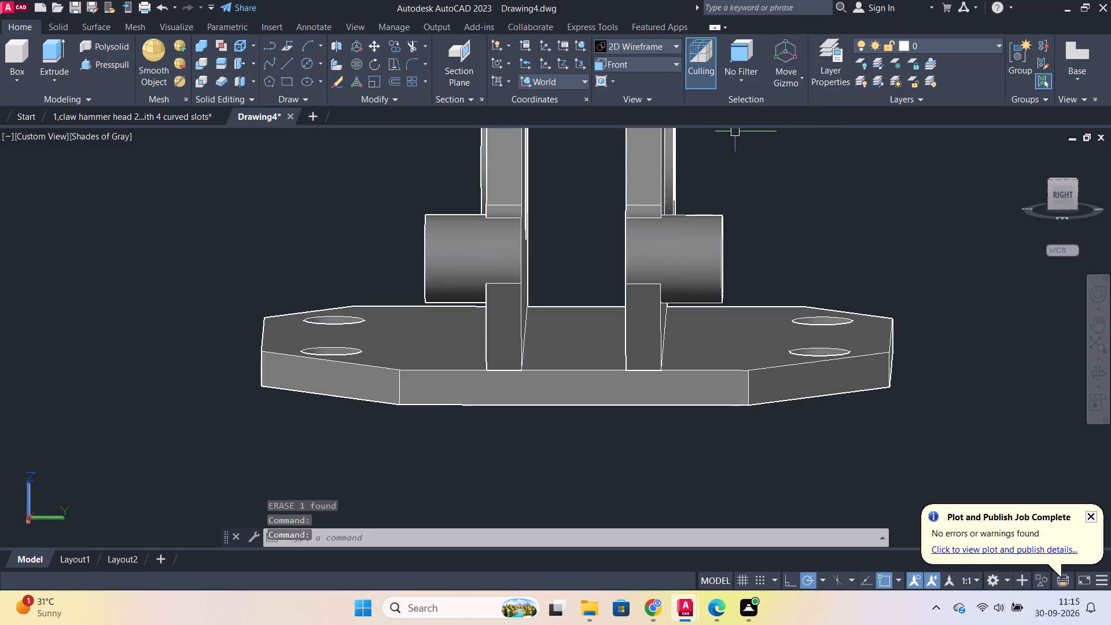
{"action": "scroll", "coordinate": [713, 172], "scroll_direction": "down", "scroll_amount": 1}
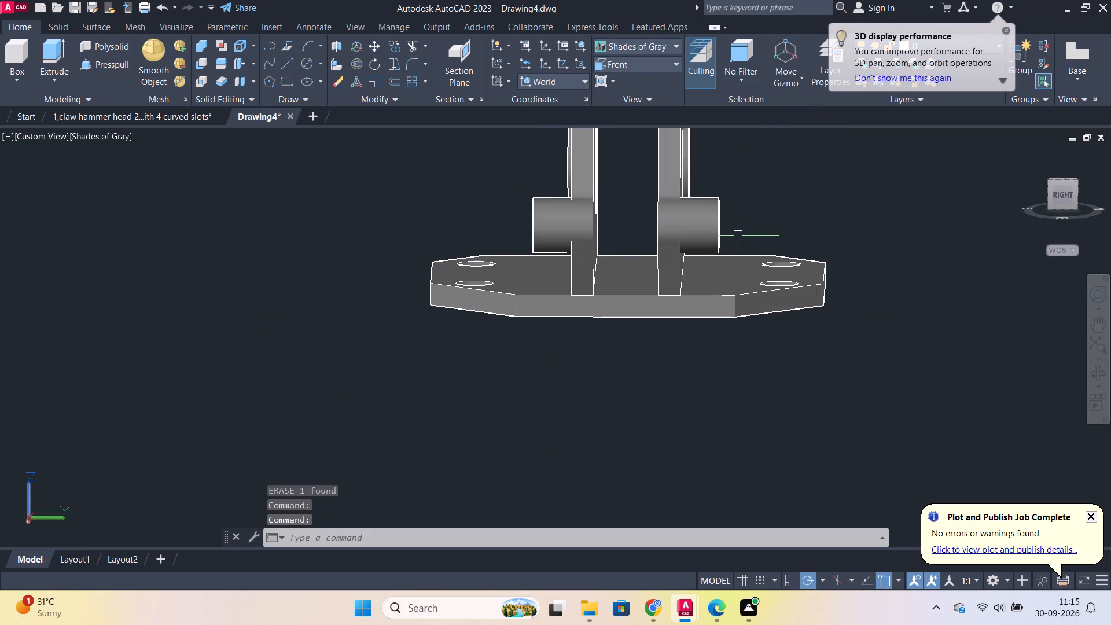
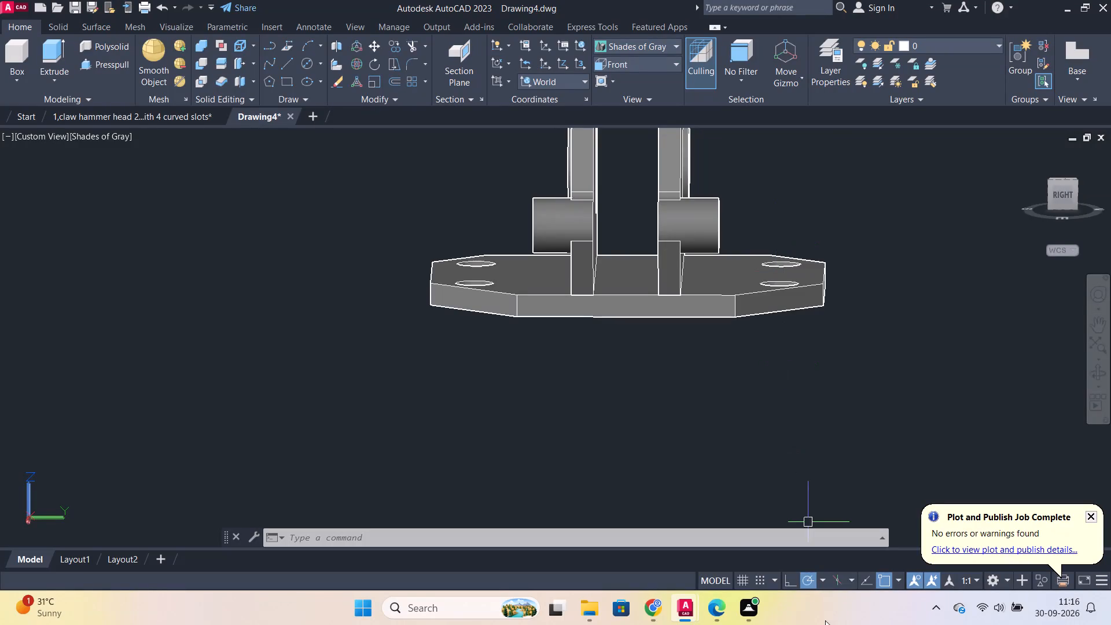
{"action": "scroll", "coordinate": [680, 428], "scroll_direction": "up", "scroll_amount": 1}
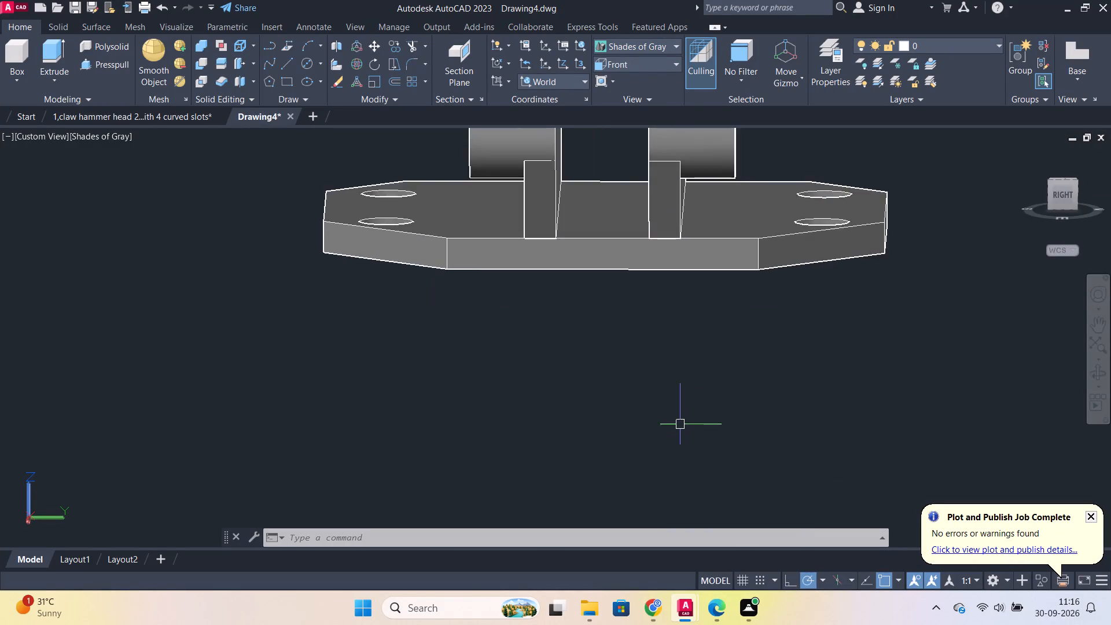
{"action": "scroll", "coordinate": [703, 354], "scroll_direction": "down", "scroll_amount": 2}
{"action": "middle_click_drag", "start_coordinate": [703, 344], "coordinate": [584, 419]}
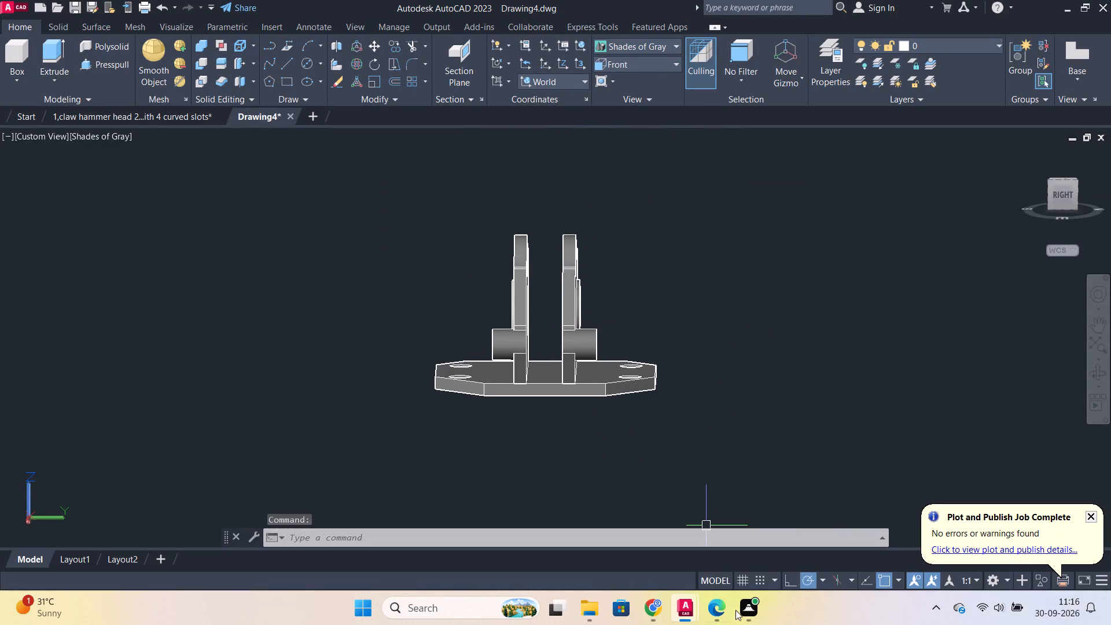
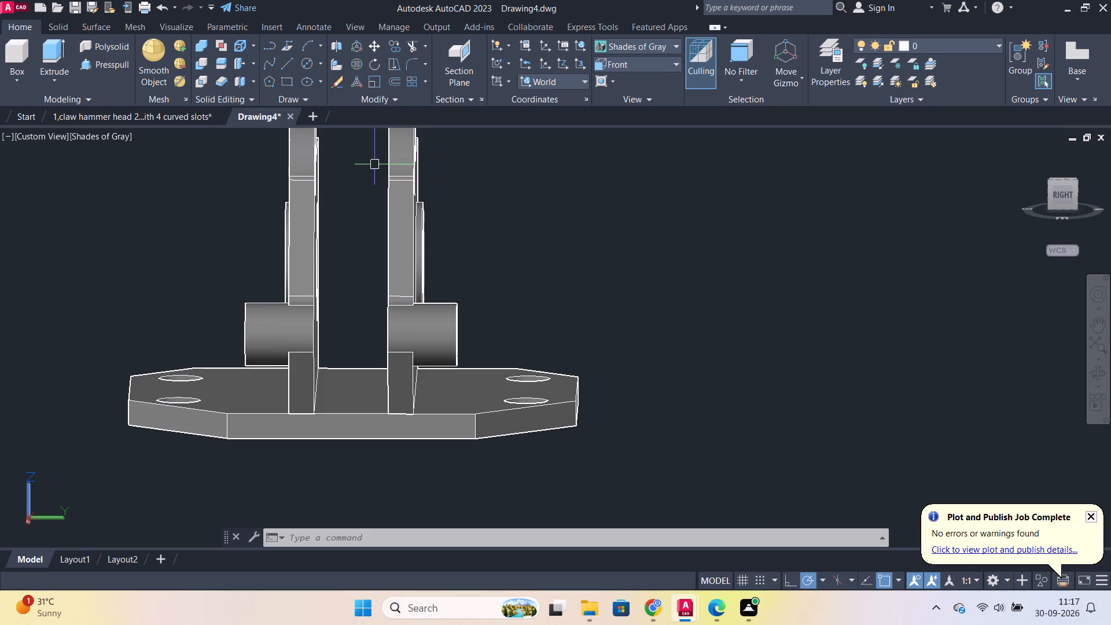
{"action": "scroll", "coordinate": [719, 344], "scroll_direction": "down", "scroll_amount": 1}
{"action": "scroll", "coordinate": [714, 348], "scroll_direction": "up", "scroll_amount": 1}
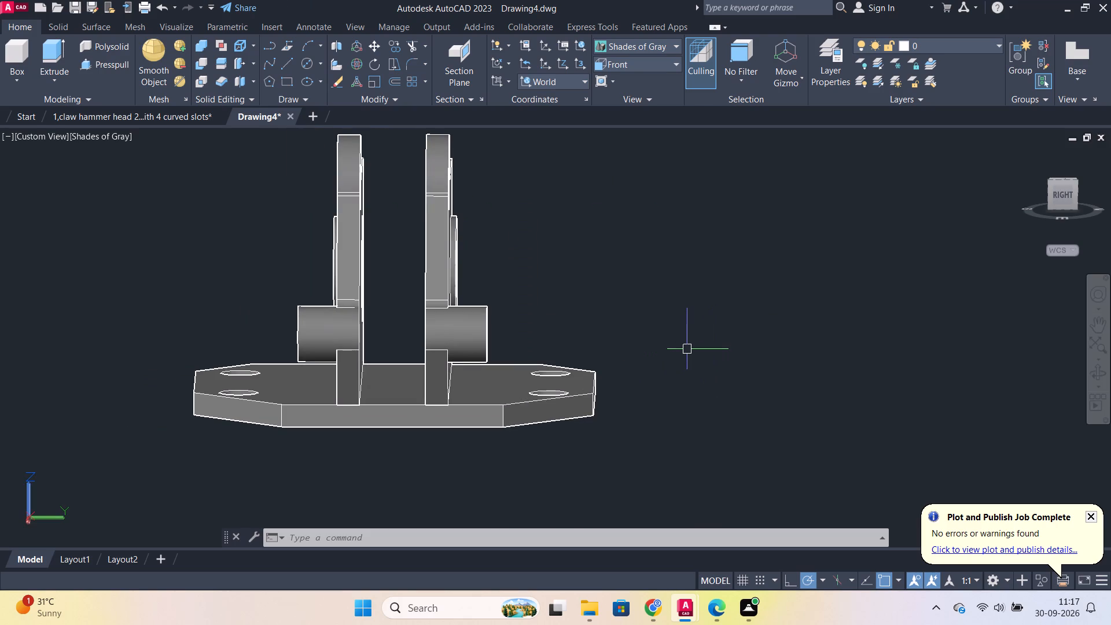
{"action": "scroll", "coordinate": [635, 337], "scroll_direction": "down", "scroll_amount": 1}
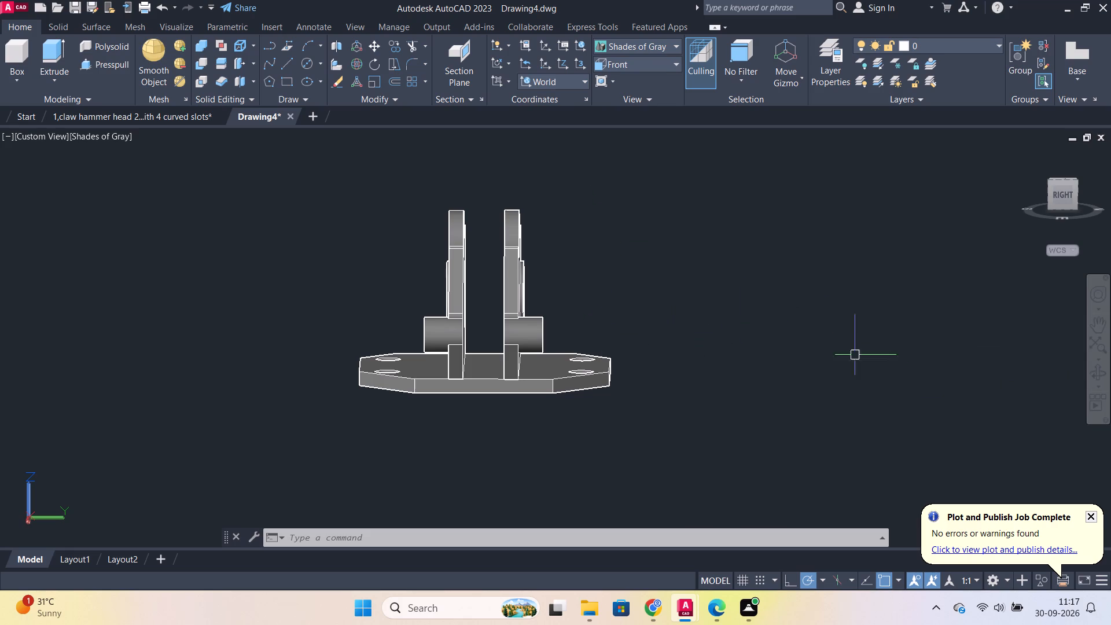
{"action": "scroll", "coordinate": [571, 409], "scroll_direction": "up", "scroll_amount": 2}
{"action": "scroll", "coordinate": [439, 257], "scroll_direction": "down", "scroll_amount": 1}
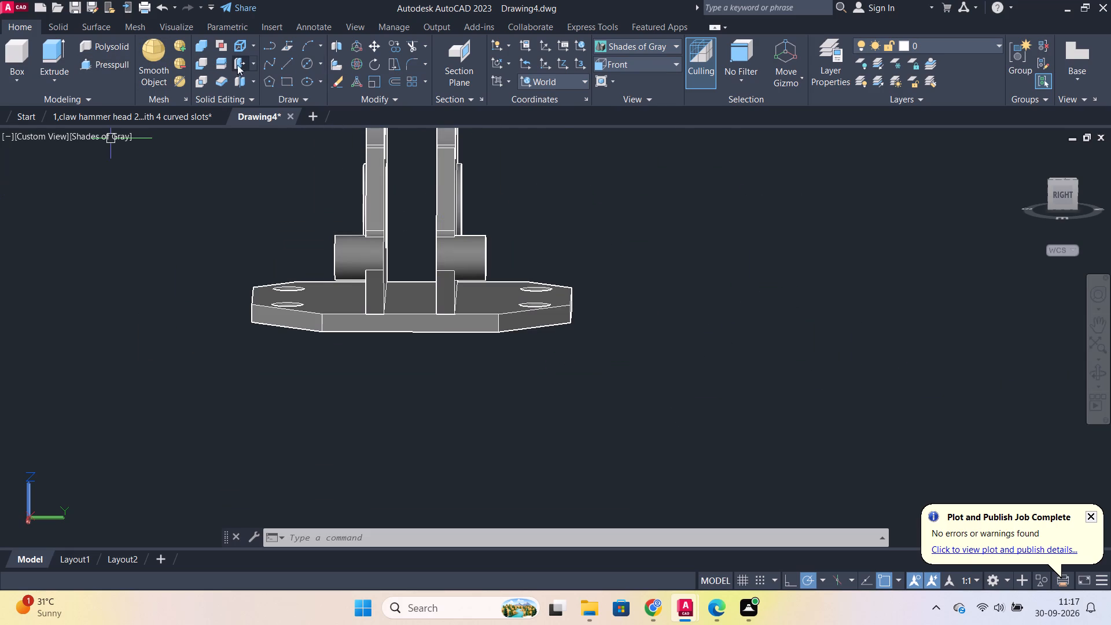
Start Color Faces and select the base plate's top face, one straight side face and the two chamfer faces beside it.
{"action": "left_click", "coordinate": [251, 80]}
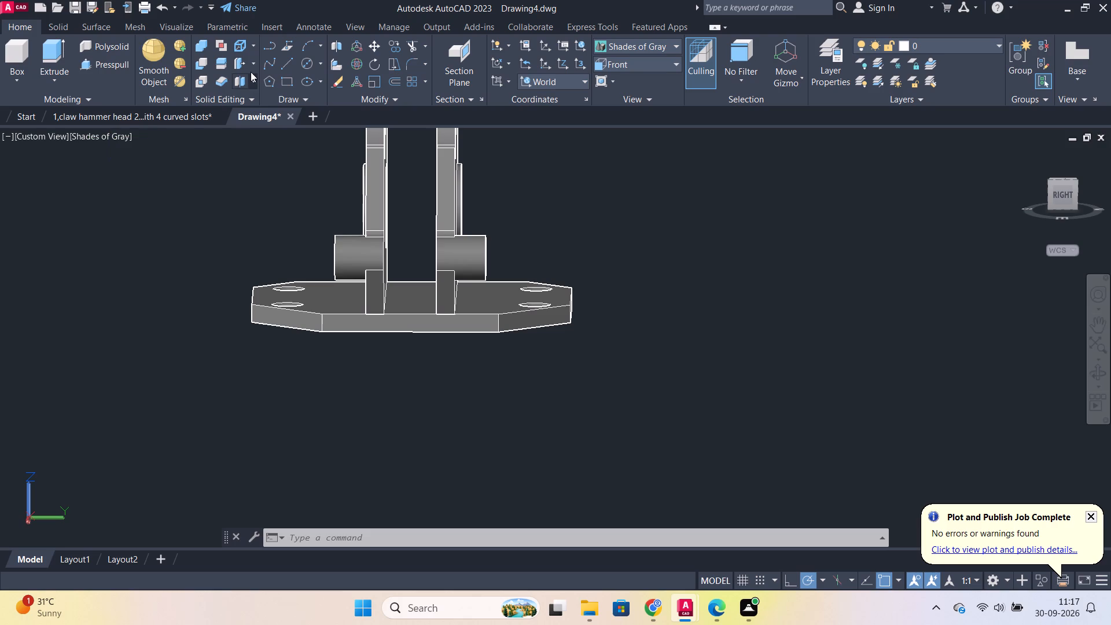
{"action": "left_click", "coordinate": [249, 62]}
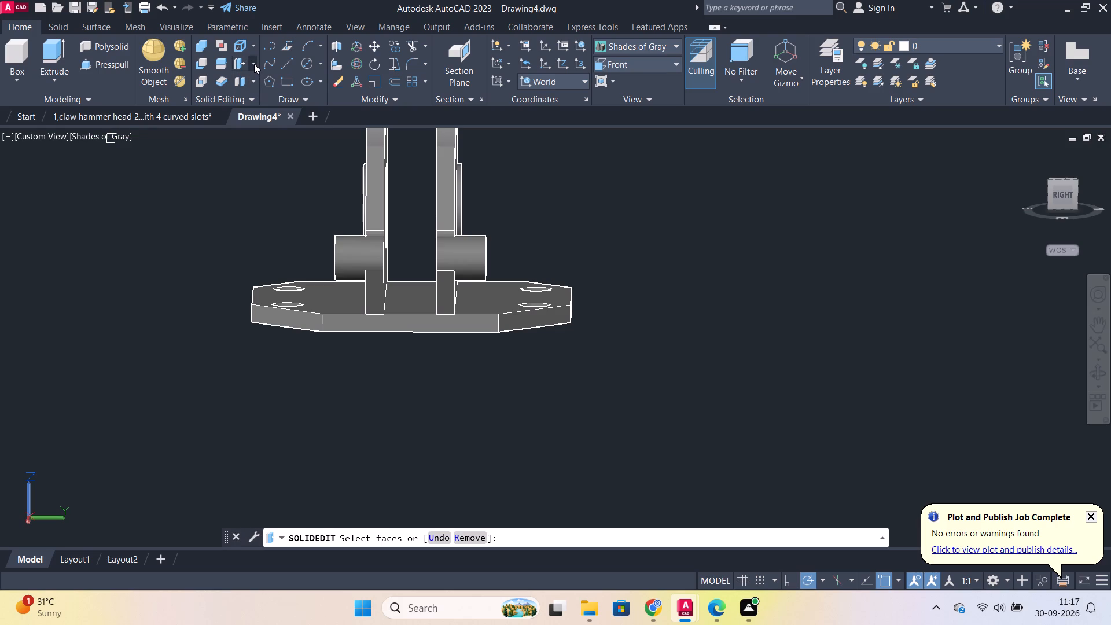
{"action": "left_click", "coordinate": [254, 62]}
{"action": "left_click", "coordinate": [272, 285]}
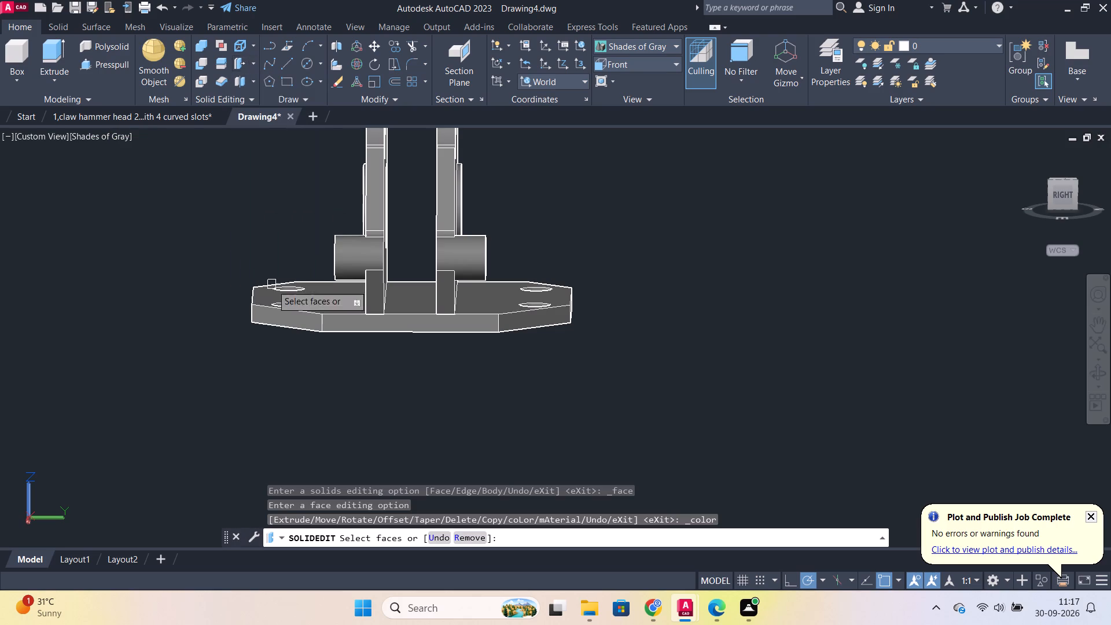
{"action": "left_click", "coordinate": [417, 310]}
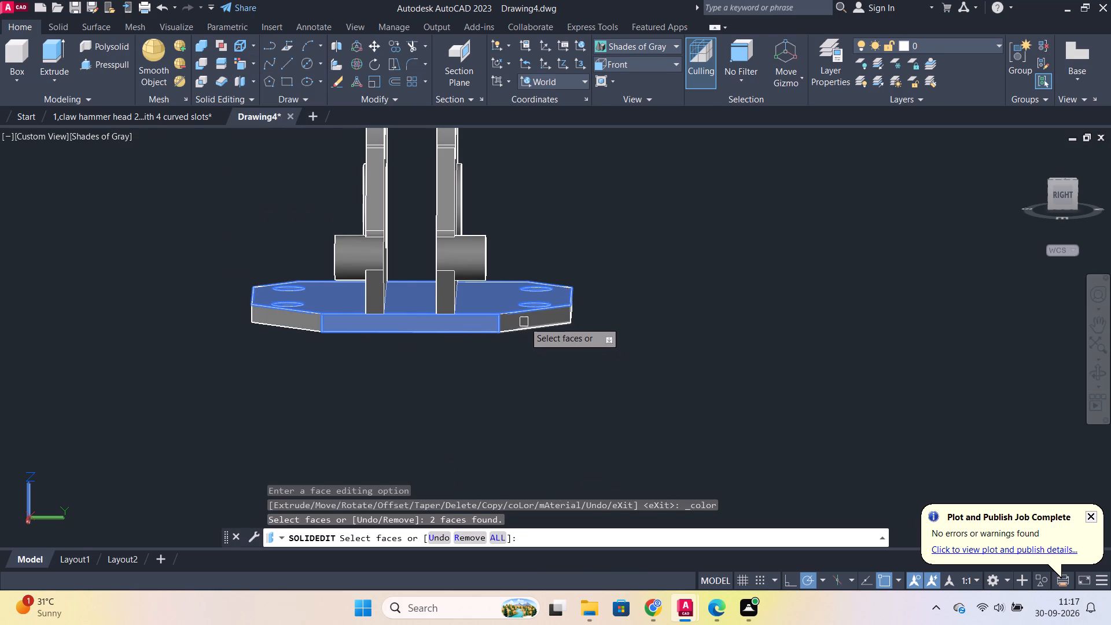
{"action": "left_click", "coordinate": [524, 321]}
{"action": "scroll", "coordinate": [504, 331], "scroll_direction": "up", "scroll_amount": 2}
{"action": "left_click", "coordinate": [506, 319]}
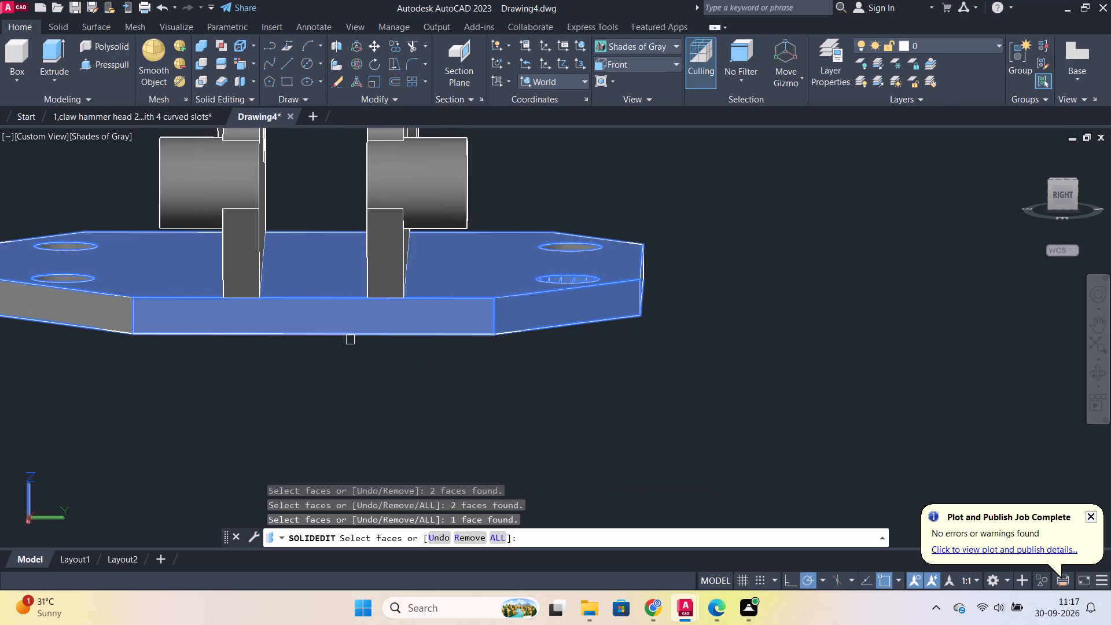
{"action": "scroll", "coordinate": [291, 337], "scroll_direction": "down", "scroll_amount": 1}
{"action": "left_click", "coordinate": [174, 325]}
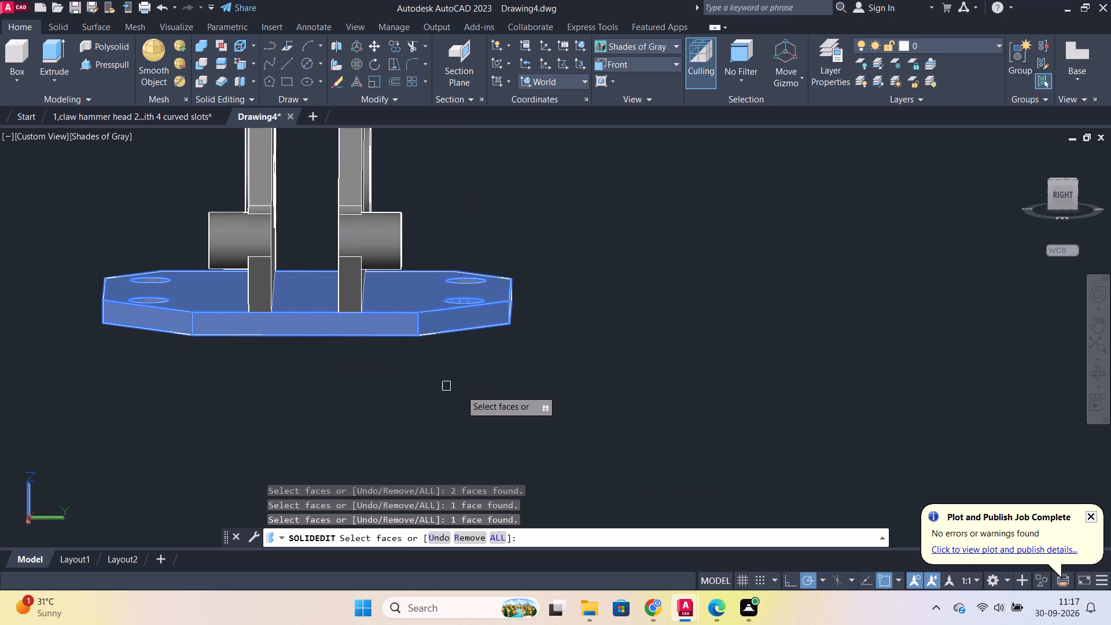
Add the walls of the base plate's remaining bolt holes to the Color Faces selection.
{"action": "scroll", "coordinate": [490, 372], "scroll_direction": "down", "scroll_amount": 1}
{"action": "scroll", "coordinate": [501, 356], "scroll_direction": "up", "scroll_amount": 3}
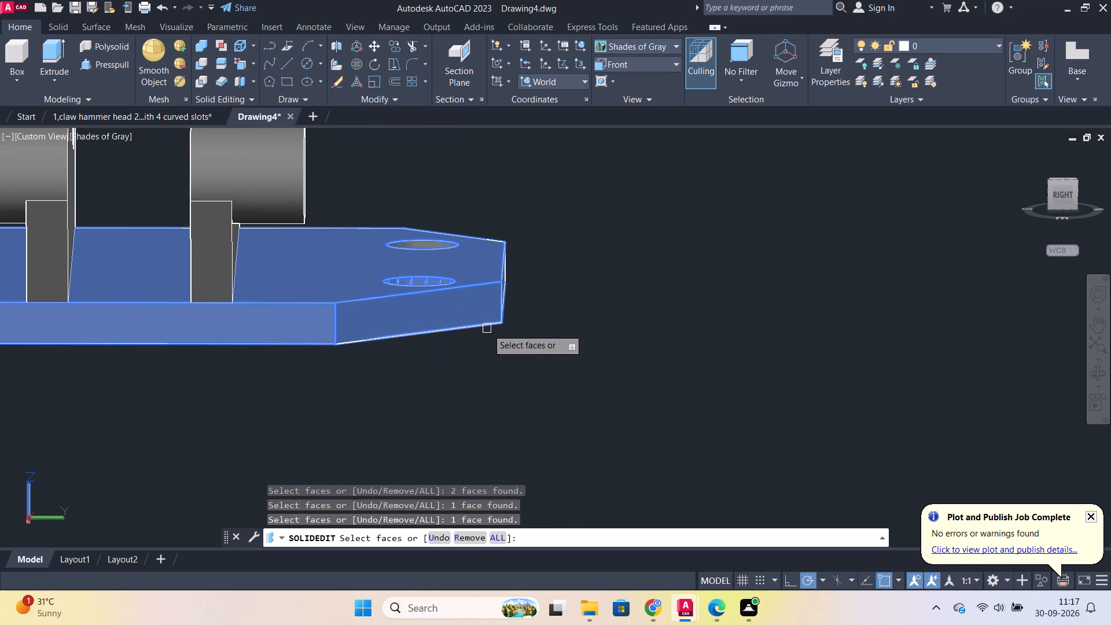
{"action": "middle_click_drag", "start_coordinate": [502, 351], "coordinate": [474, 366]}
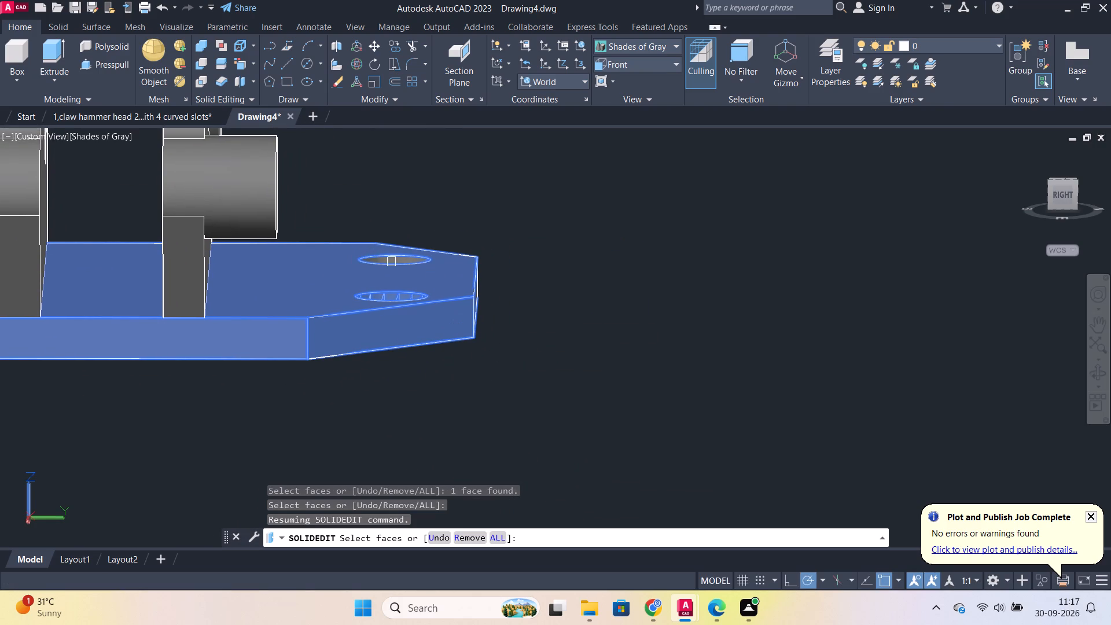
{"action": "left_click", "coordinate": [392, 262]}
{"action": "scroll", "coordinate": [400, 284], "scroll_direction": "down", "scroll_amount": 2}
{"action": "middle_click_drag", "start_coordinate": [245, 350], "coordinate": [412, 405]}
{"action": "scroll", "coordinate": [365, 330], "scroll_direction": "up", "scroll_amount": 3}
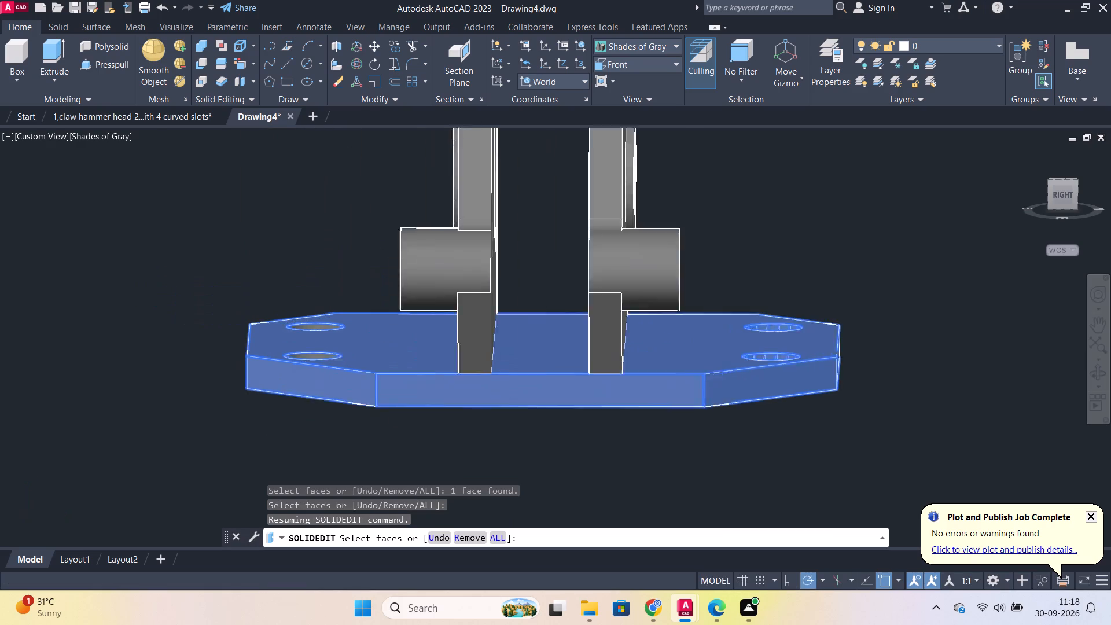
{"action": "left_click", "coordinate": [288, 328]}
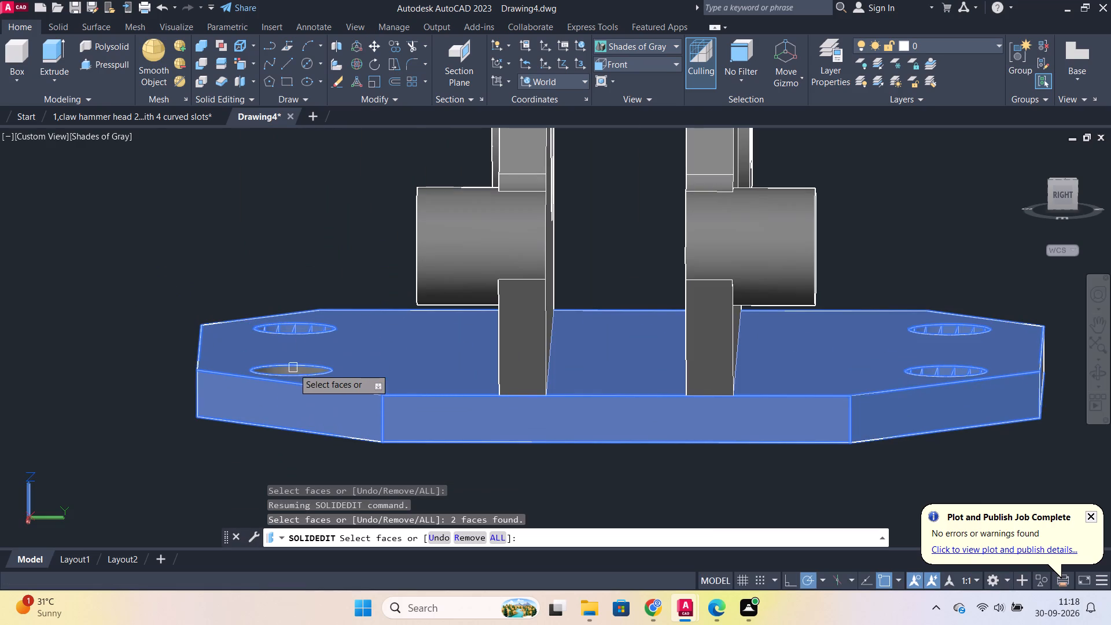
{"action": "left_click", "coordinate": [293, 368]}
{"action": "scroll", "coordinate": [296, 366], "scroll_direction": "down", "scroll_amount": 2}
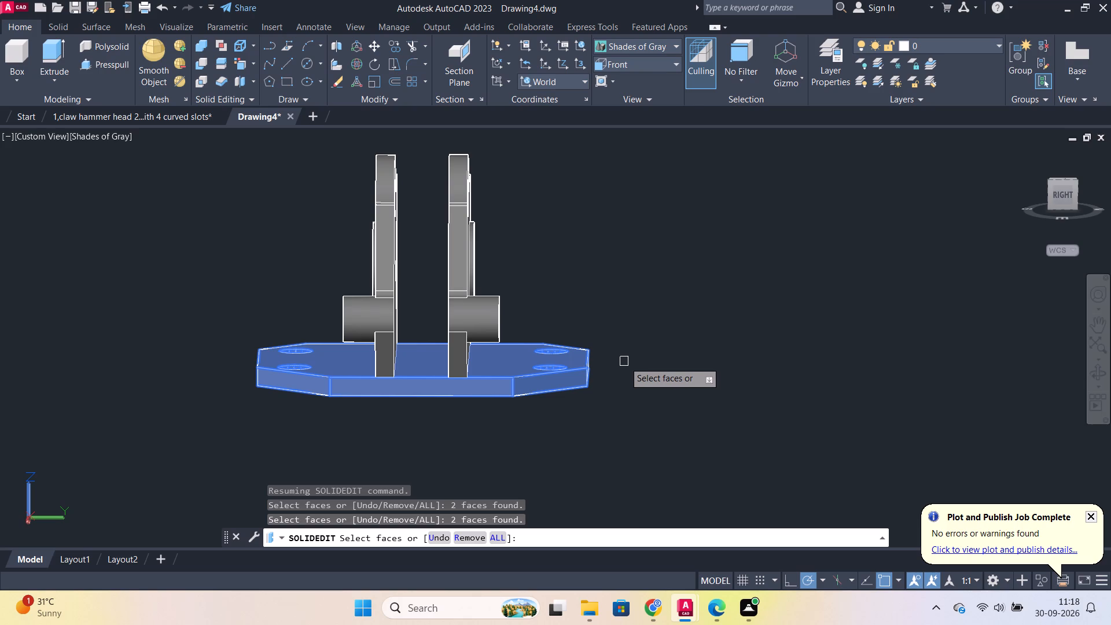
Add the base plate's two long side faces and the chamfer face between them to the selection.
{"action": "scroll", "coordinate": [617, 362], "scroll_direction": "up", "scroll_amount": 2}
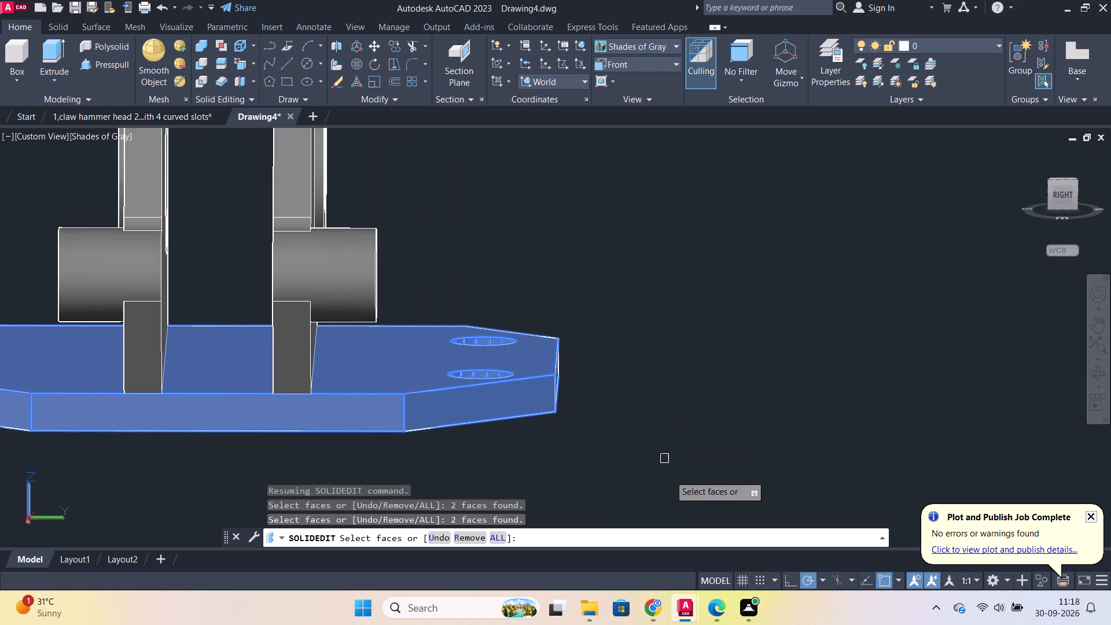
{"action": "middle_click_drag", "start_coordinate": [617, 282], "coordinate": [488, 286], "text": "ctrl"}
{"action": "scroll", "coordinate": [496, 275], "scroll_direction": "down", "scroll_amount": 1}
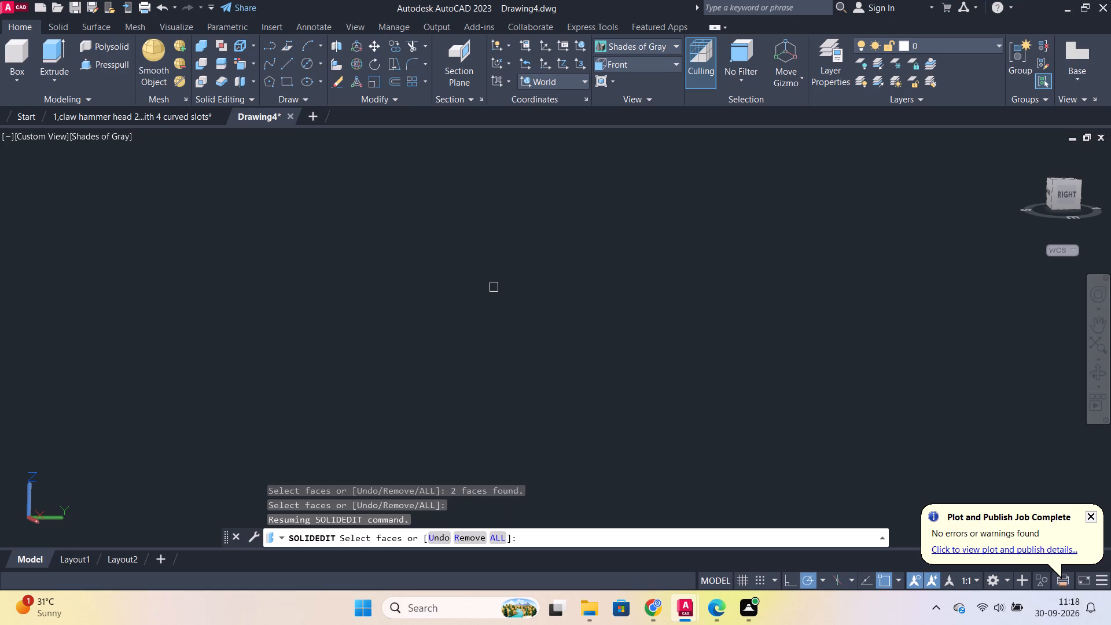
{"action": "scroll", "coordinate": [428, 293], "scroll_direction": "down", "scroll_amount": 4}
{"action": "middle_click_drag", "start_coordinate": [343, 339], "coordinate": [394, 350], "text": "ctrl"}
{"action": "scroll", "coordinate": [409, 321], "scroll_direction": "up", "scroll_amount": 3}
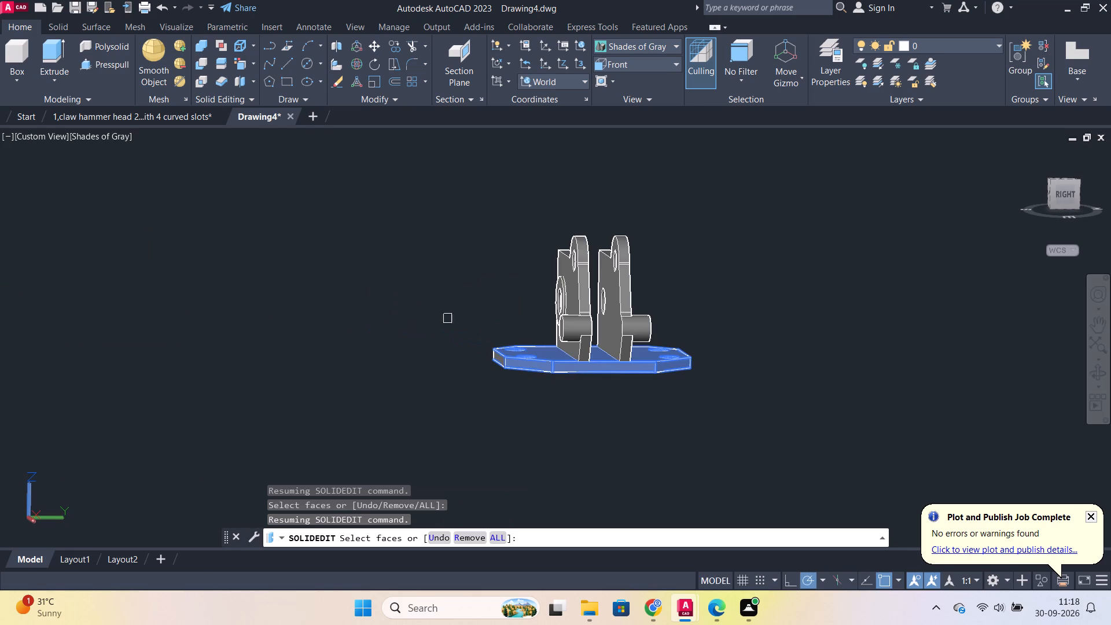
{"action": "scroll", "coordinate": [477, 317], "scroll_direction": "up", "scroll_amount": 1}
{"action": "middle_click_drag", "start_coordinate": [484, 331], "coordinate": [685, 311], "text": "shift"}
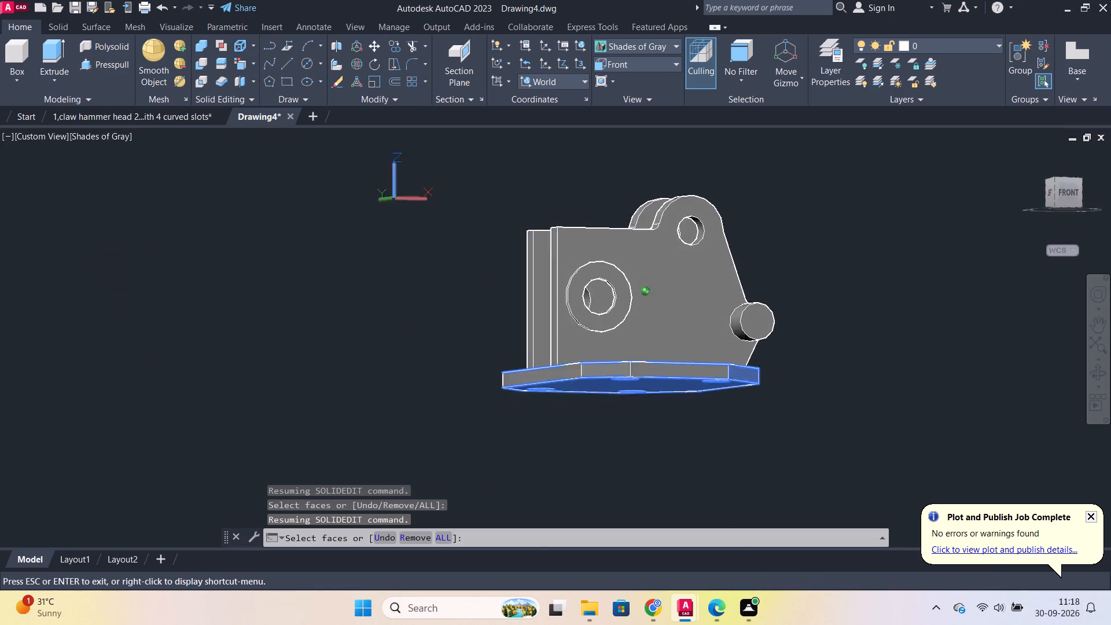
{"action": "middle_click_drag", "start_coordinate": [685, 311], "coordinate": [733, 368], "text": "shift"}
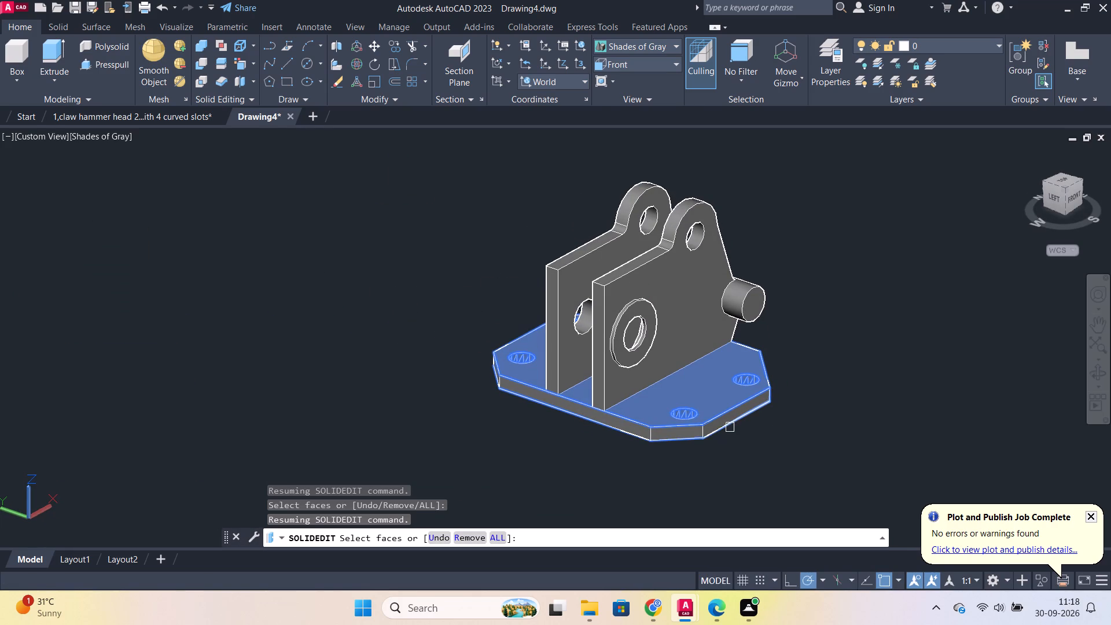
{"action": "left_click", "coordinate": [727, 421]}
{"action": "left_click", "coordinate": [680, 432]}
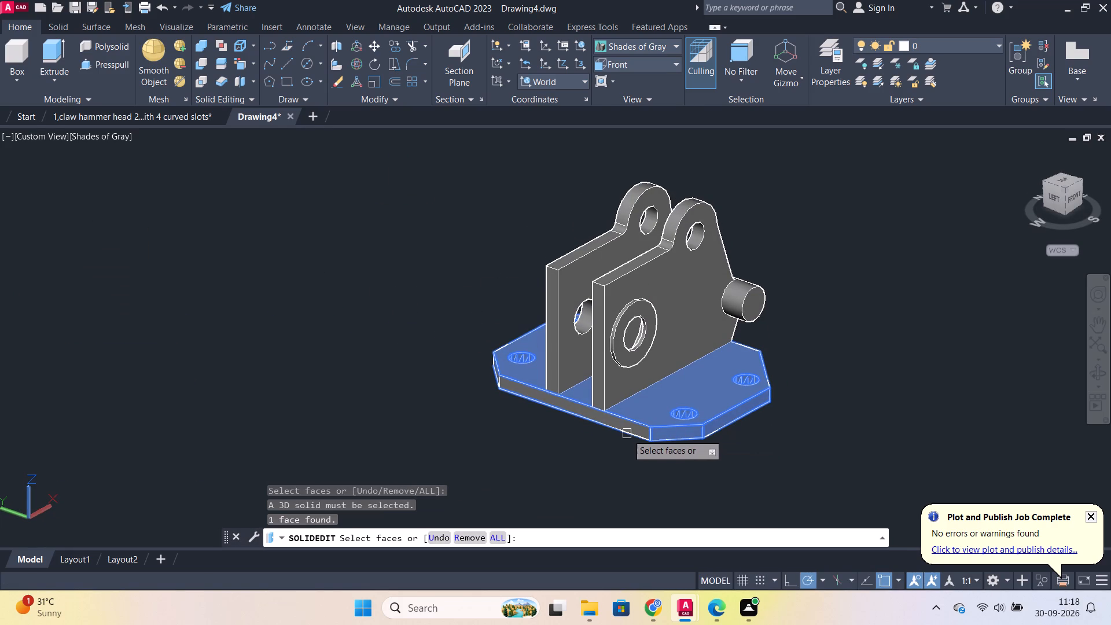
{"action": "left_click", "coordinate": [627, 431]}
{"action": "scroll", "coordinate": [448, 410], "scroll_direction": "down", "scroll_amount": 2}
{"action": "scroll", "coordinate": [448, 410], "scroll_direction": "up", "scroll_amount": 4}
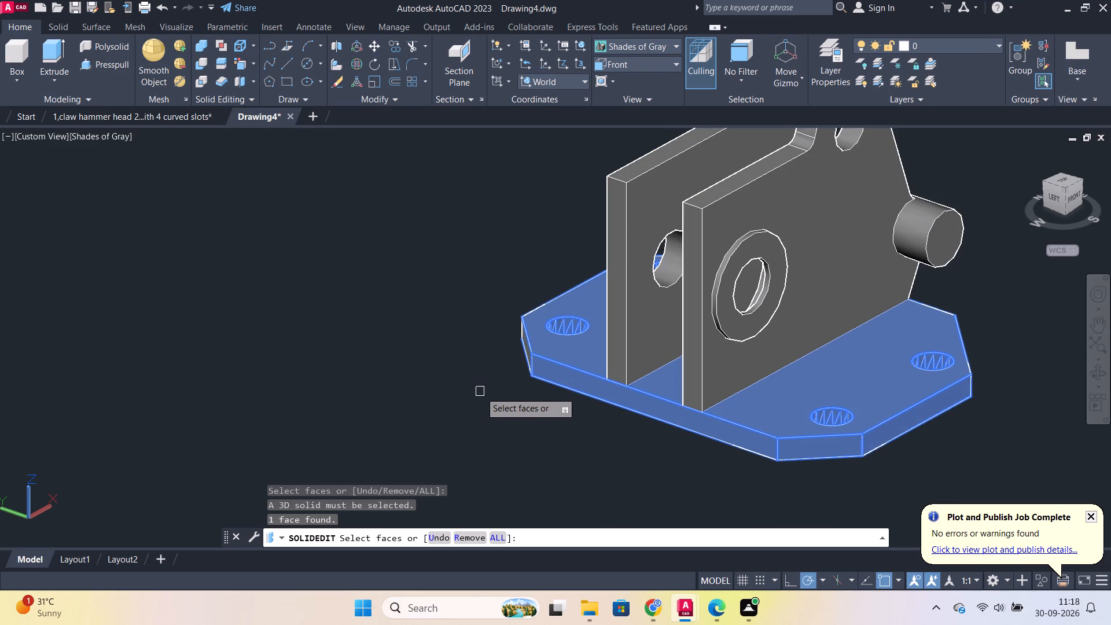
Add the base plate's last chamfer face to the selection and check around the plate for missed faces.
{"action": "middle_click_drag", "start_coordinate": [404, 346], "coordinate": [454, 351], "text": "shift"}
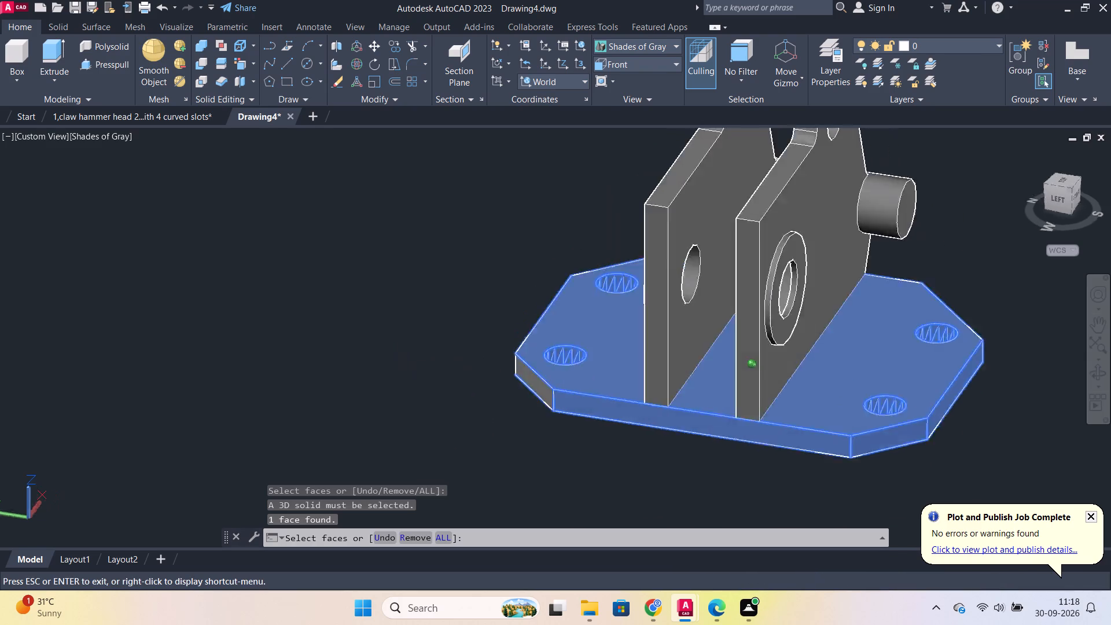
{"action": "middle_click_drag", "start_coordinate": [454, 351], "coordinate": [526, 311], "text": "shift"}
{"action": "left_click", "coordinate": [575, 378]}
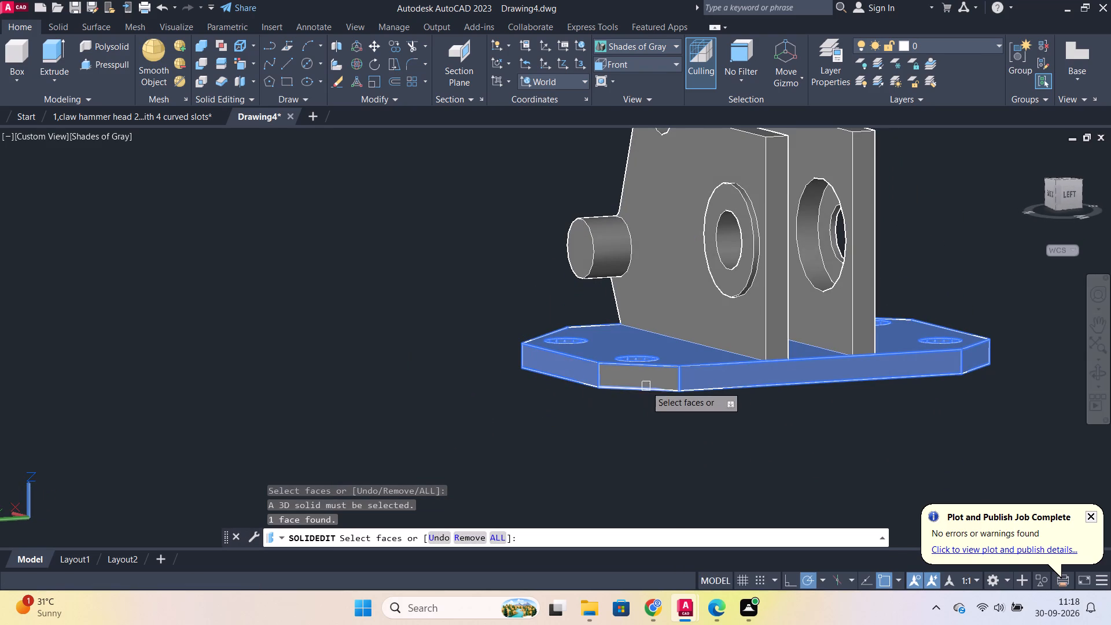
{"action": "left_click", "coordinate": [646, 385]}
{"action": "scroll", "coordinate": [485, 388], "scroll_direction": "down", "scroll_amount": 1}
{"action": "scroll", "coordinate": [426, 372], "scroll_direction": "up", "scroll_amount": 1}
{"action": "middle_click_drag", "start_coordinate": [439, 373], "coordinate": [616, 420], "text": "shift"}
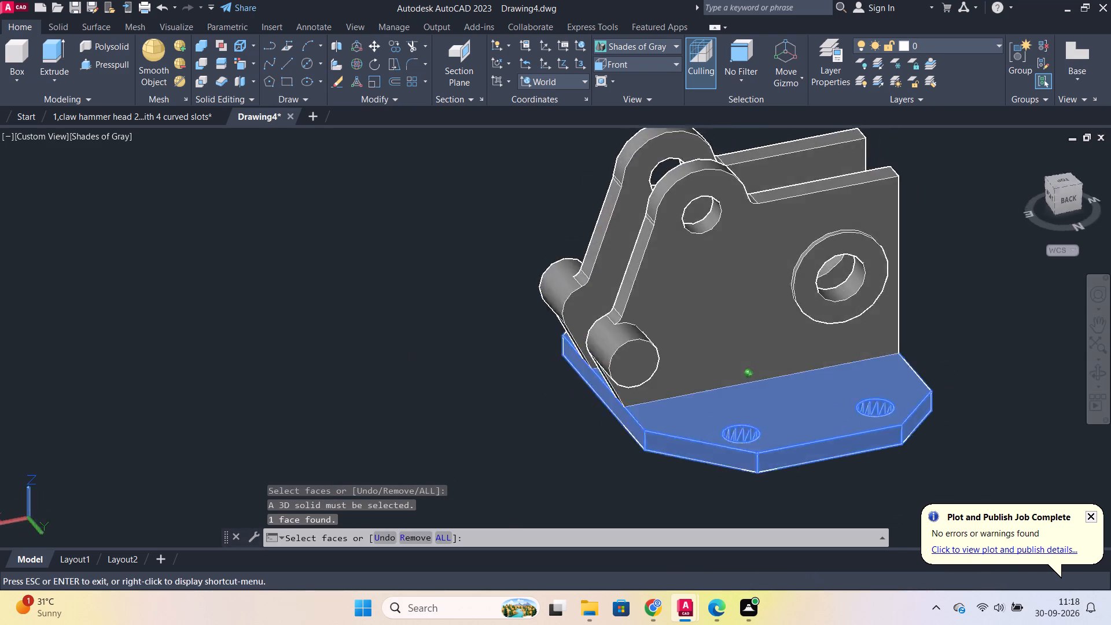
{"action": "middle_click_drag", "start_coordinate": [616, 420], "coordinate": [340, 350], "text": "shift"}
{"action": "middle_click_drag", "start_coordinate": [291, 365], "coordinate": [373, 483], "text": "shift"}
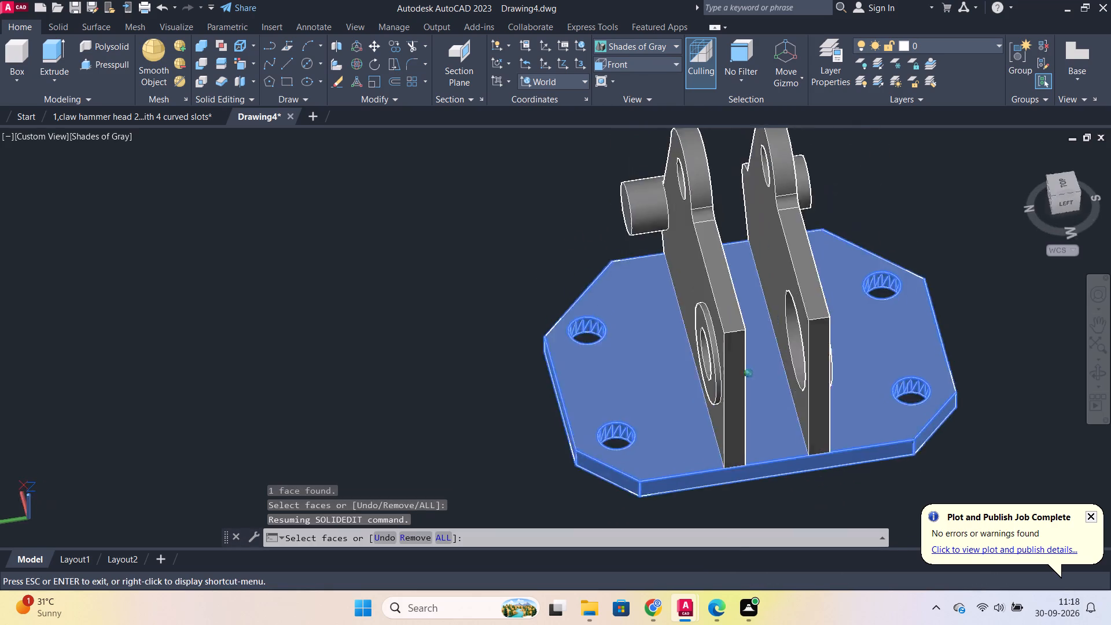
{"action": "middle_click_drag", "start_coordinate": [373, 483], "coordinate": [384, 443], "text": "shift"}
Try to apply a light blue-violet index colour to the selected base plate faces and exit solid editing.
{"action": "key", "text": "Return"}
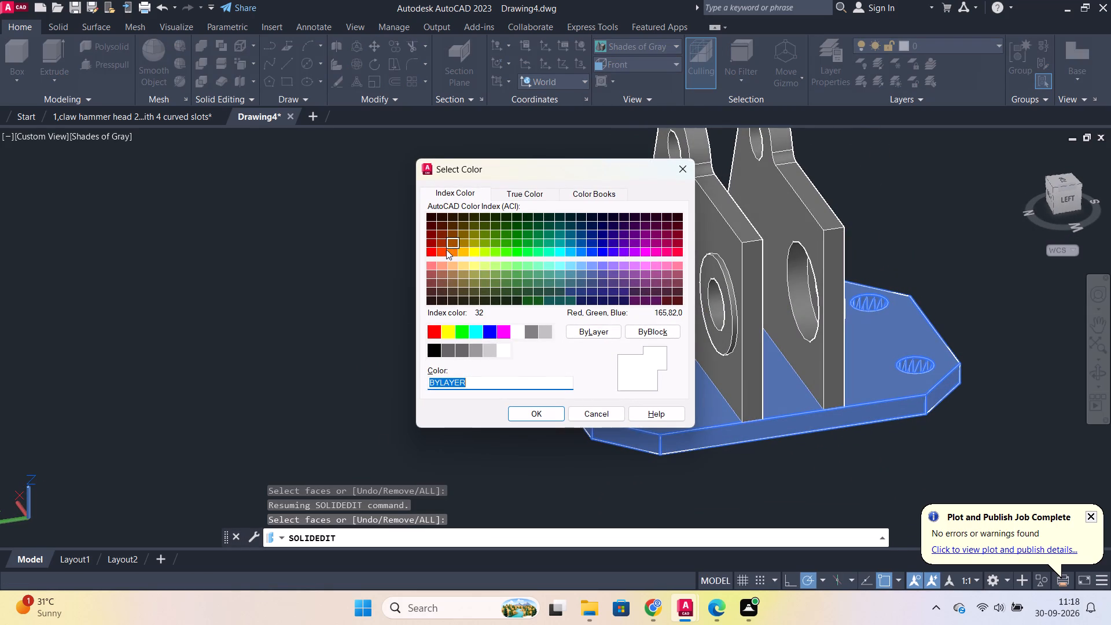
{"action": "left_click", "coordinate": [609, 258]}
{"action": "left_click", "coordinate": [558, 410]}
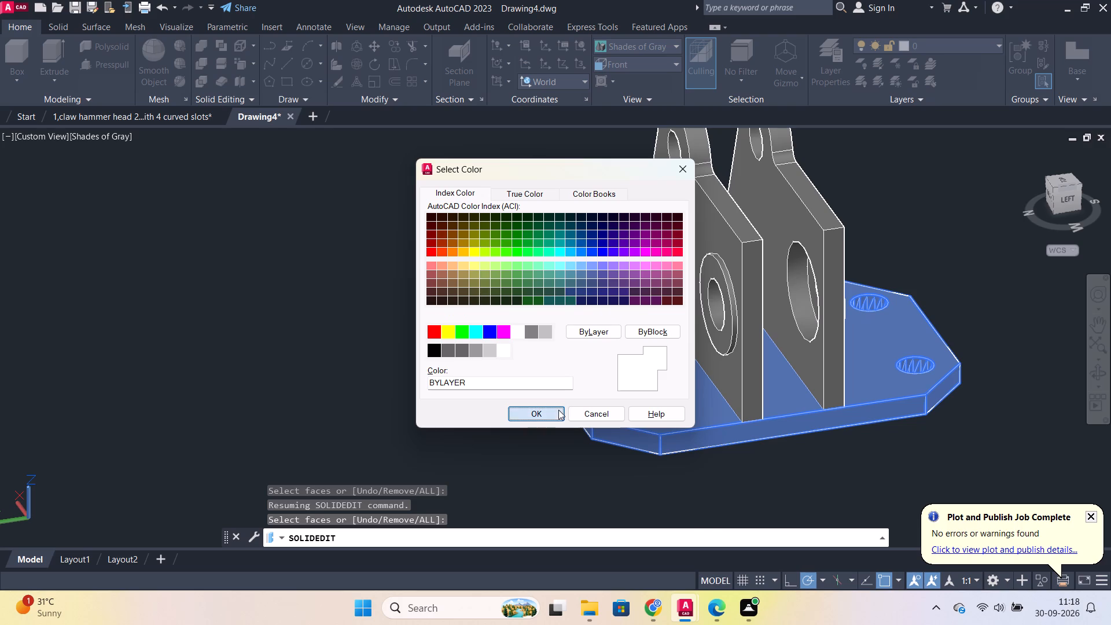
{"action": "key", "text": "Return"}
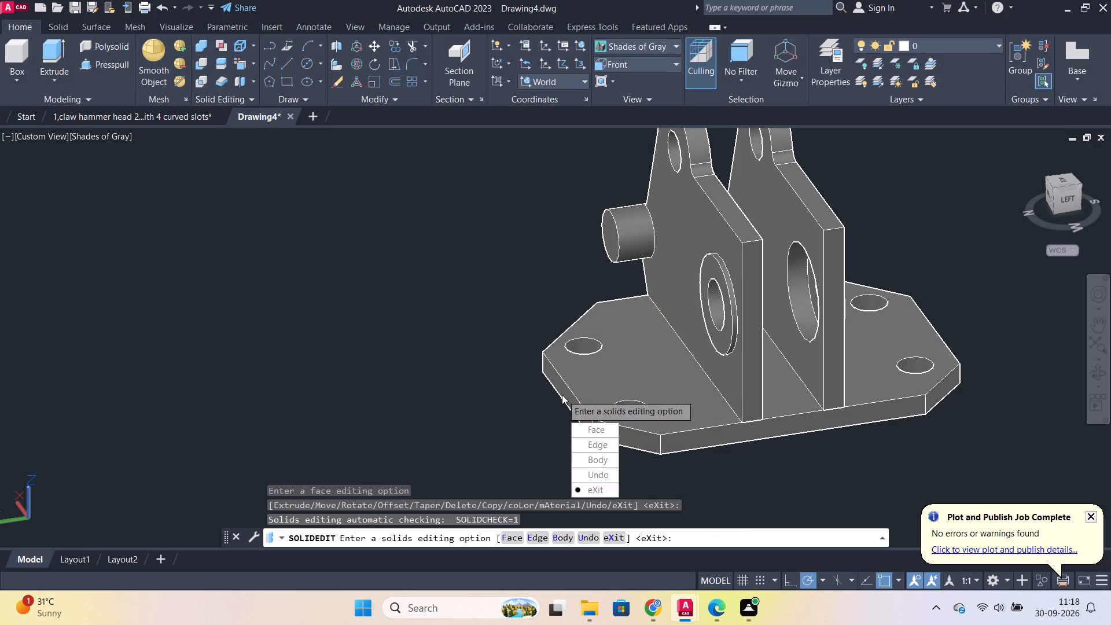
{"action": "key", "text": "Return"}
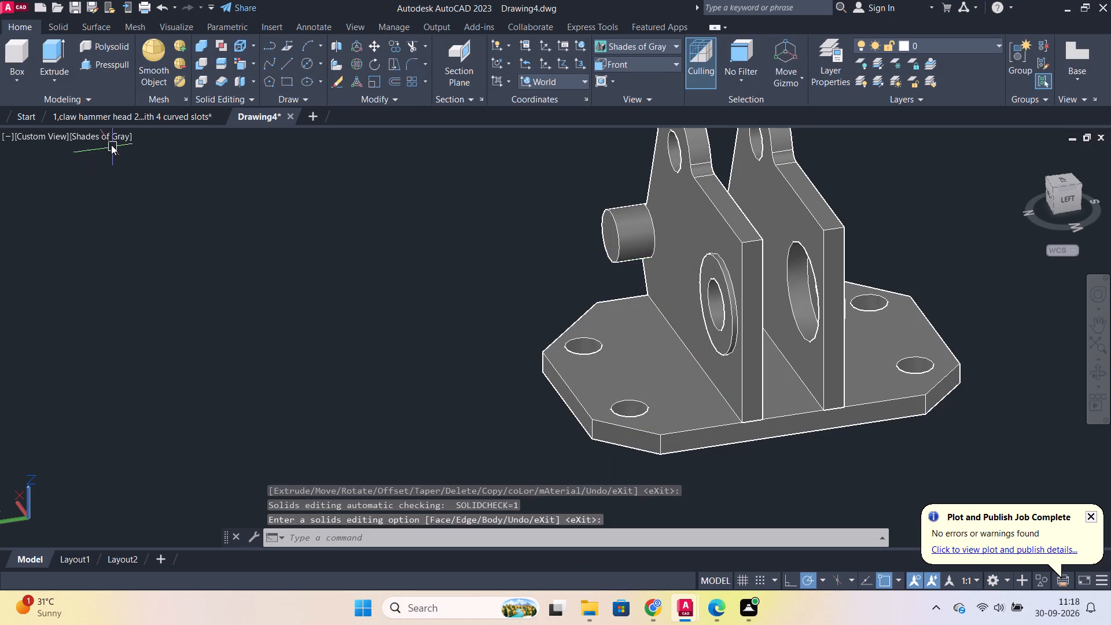
Set the viewport's visual style to Shaded with edges, briefly comparing it with Shades of Gray.
{"action": "left_click", "coordinate": [111, 144]}
{"action": "left_click", "coordinate": [163, 249]}
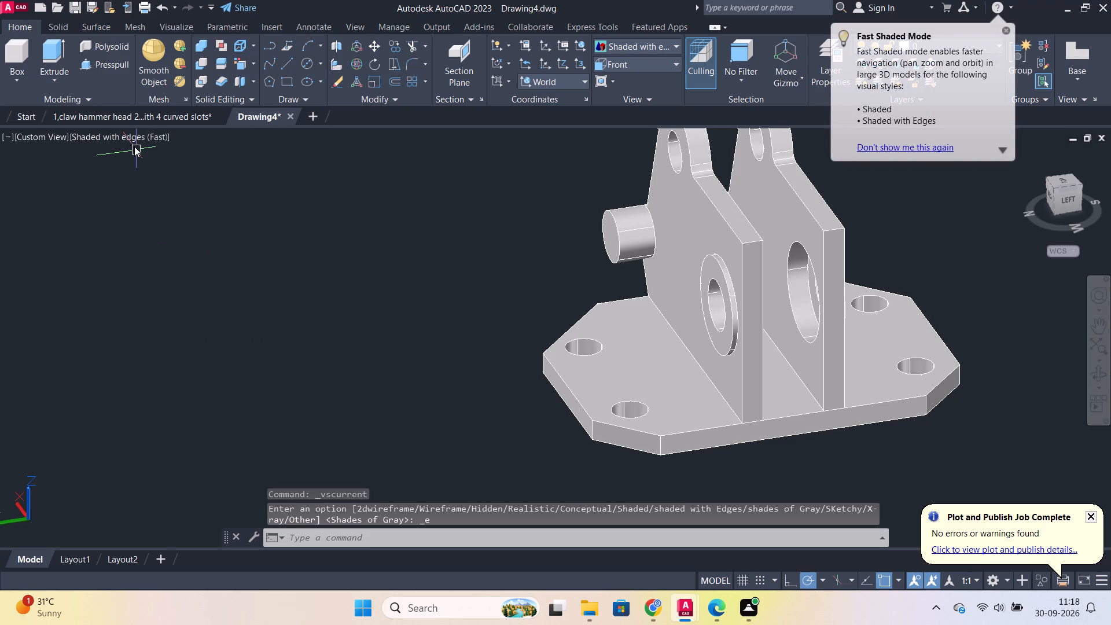
{"action": "left_click", "coordinate": [134, 146]}
{"action": "left_click", "coordinate": [205, 264]}
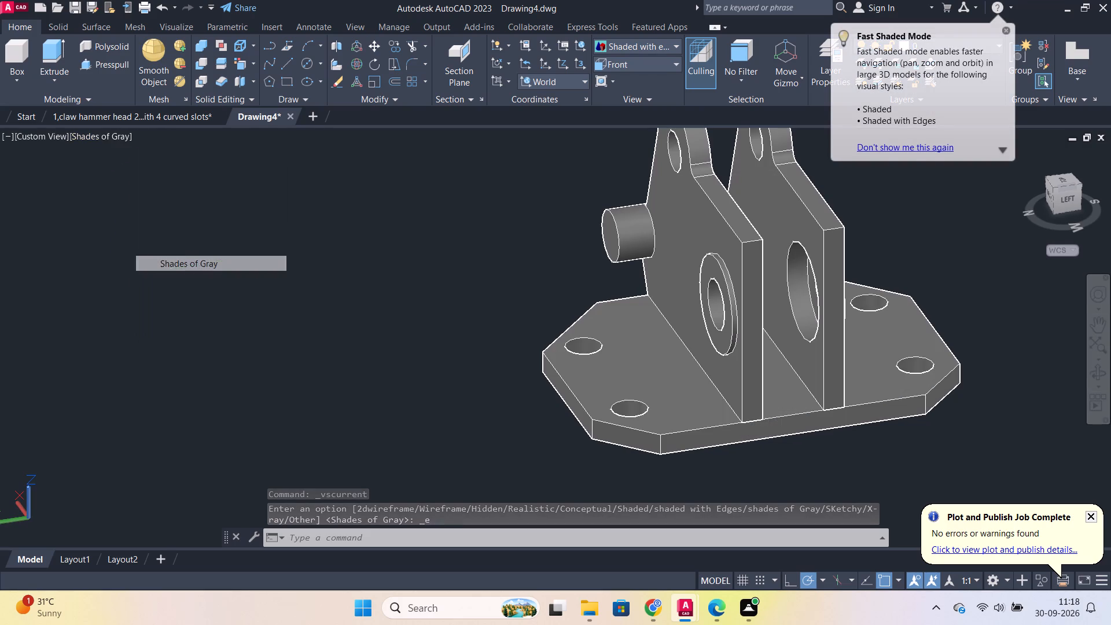
{"action": "left_click", "coordinate": [126, 142]}
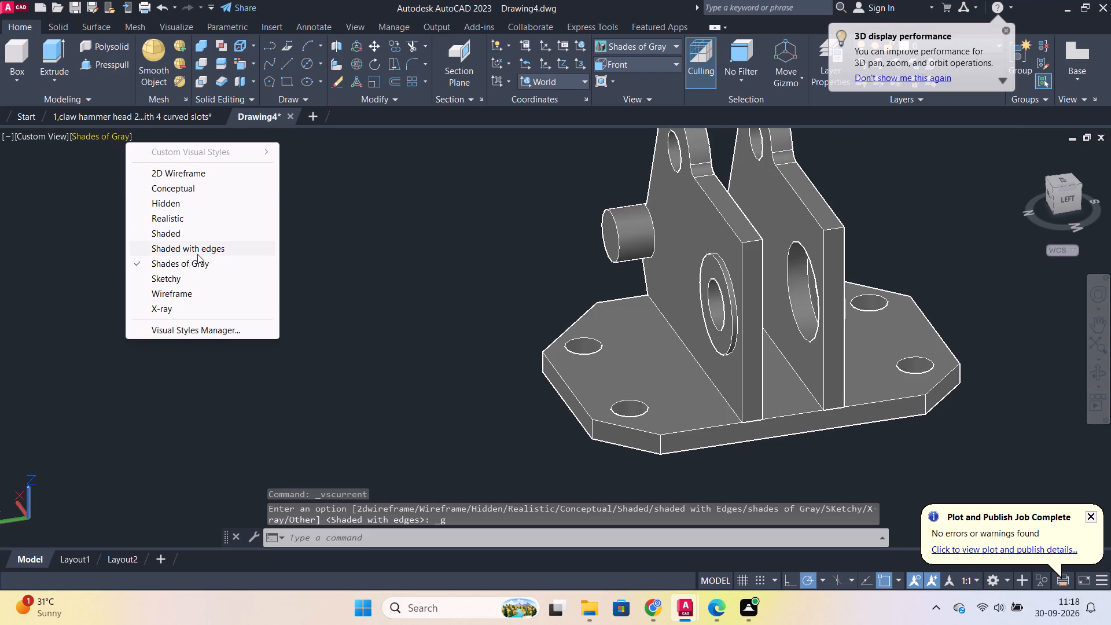
{"action": "left_click", "coordinate": [197, 254]}
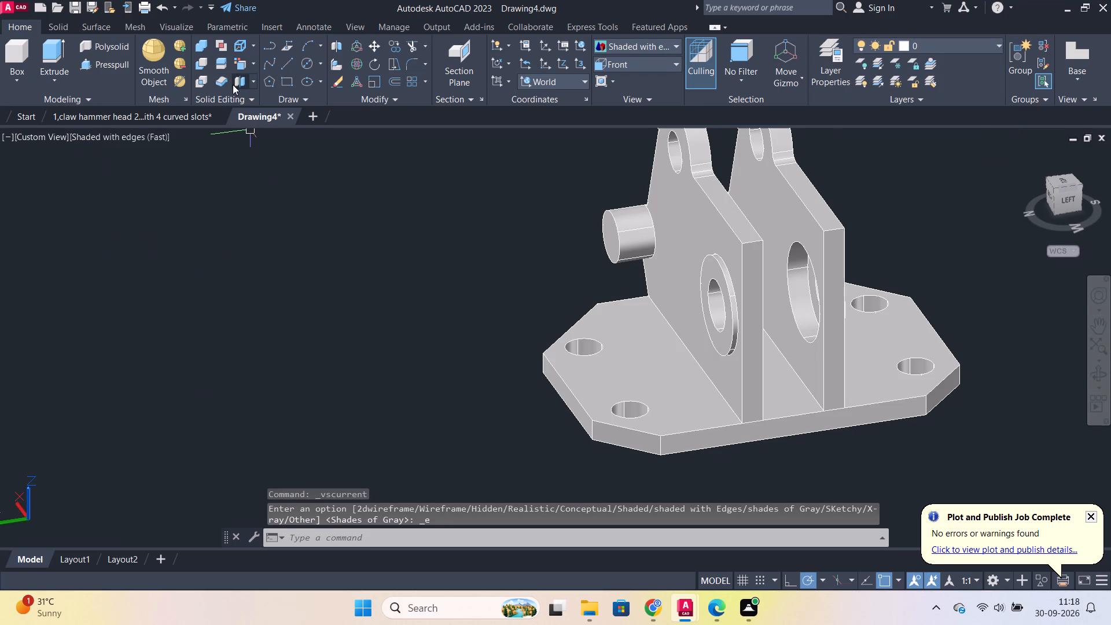
Select the base plate's top face and six of its side and chamfer faces for face colouring.
{"action": "left_click", "coordinate": [238, 65]}
{"action": "left_click", "coordinate": [642, 363]}
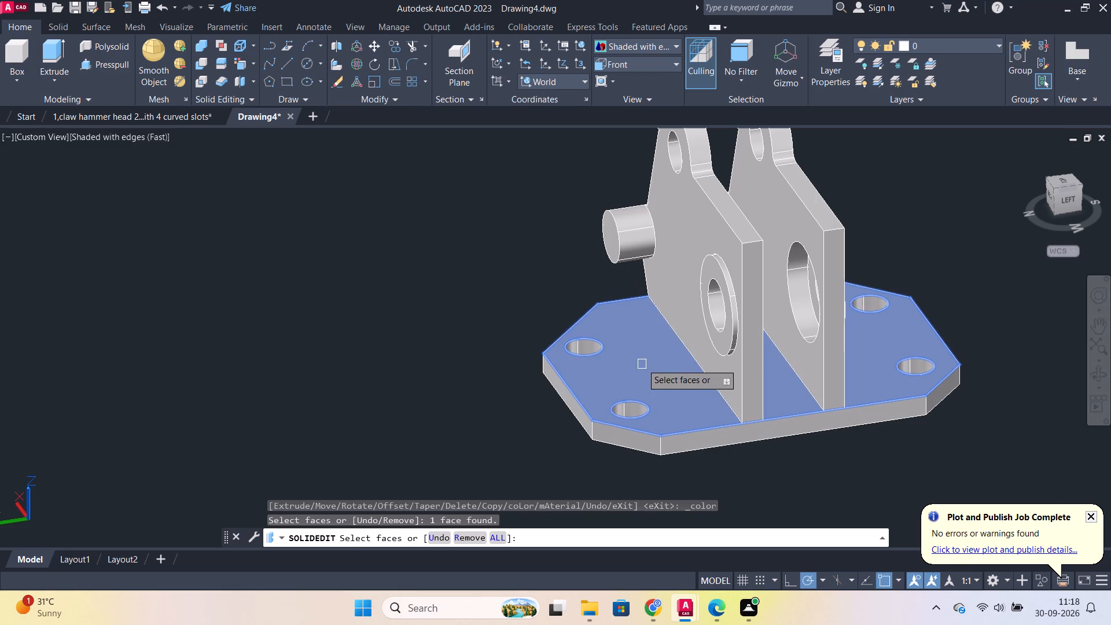
{"action": "left_click", "coordinate": [680, 446]}
{"action": "left_click", "coordinate": [634, 445]}
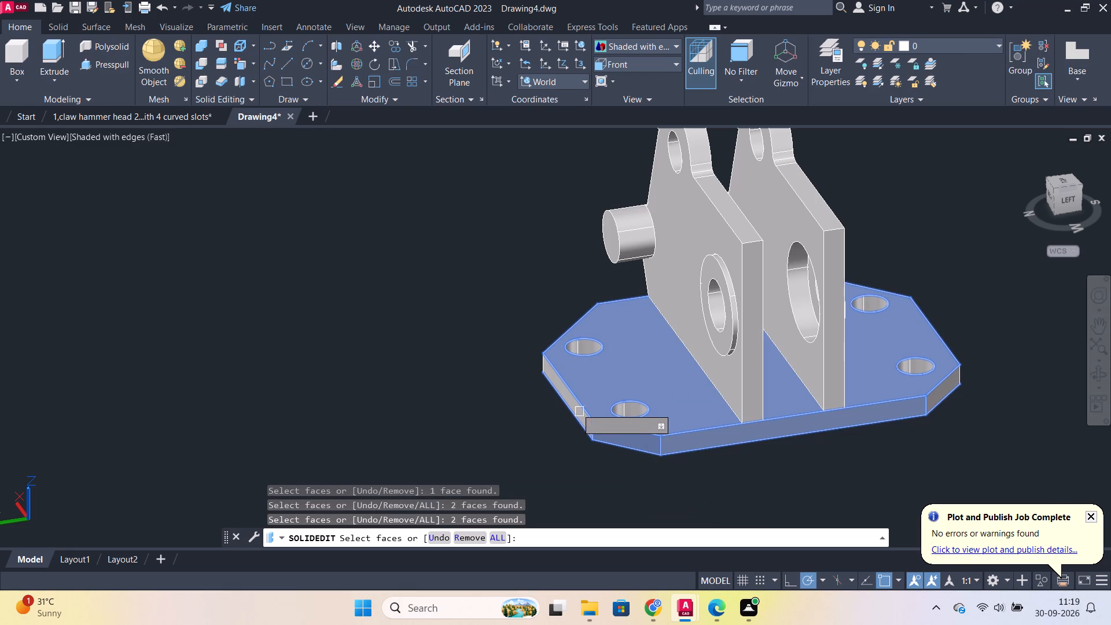
{"action": "left_click", "coordinate": [576, 406]}
{"action": "middle_click_drag", "start_coordinate": [755, 448], "coordinate": [584, 392], "text": "shift"}
{"action": "left_click", "coordinate": [701, 352]}
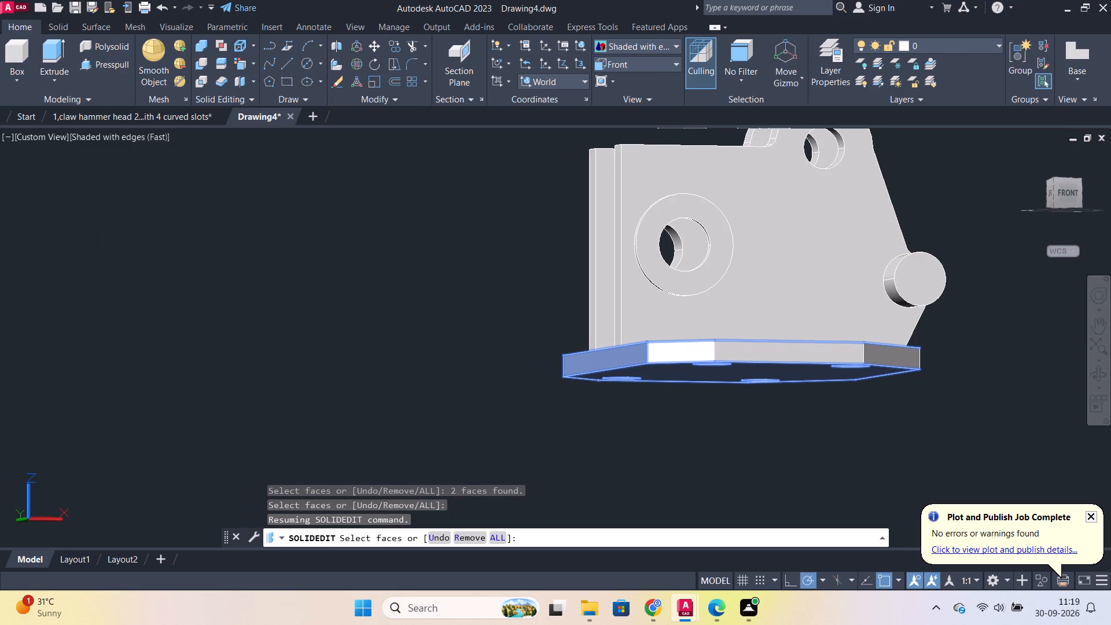
{"action": "left_click", "coordinate": [771, 354]}
{"action": "left_click", "coordinate": [885, 360]}
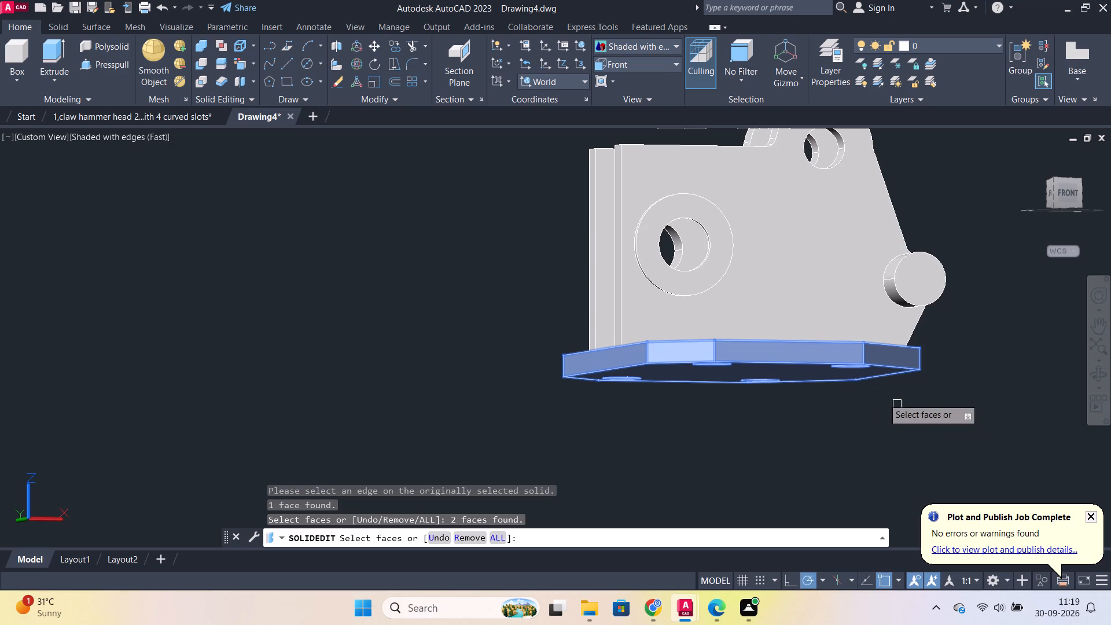
{"action": "middle_click_drag", "start_coordinate": [720, 353], "coordinate": [682, 355], "text": "shift"}
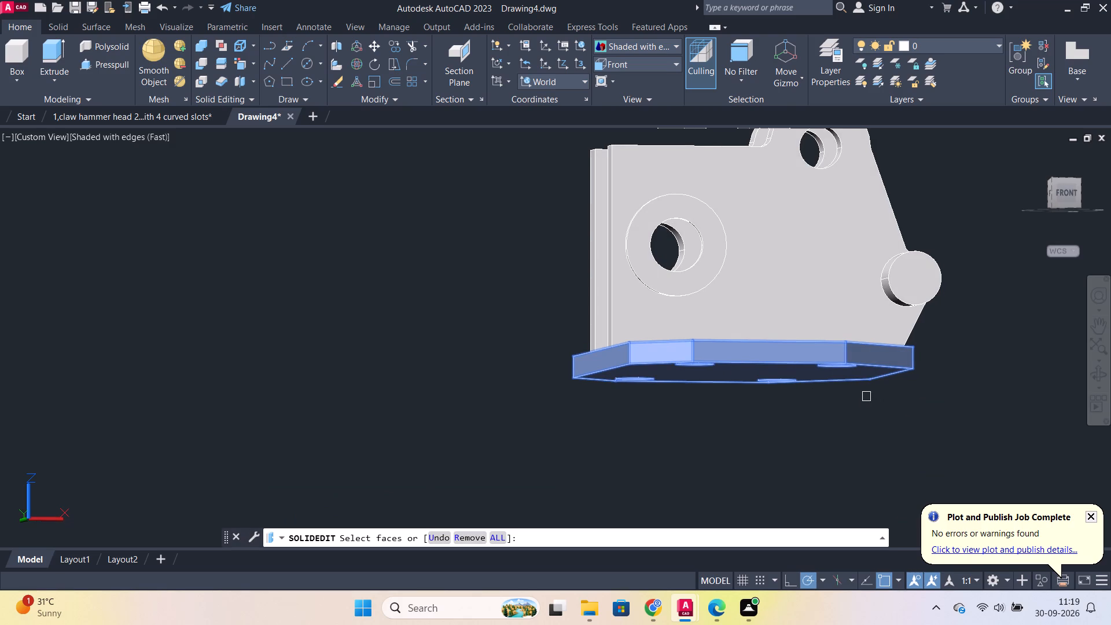
Apply yellow index colour 50 to the selected base plate faces and exit solid editing.
{"action": "key", "text": "Return"}
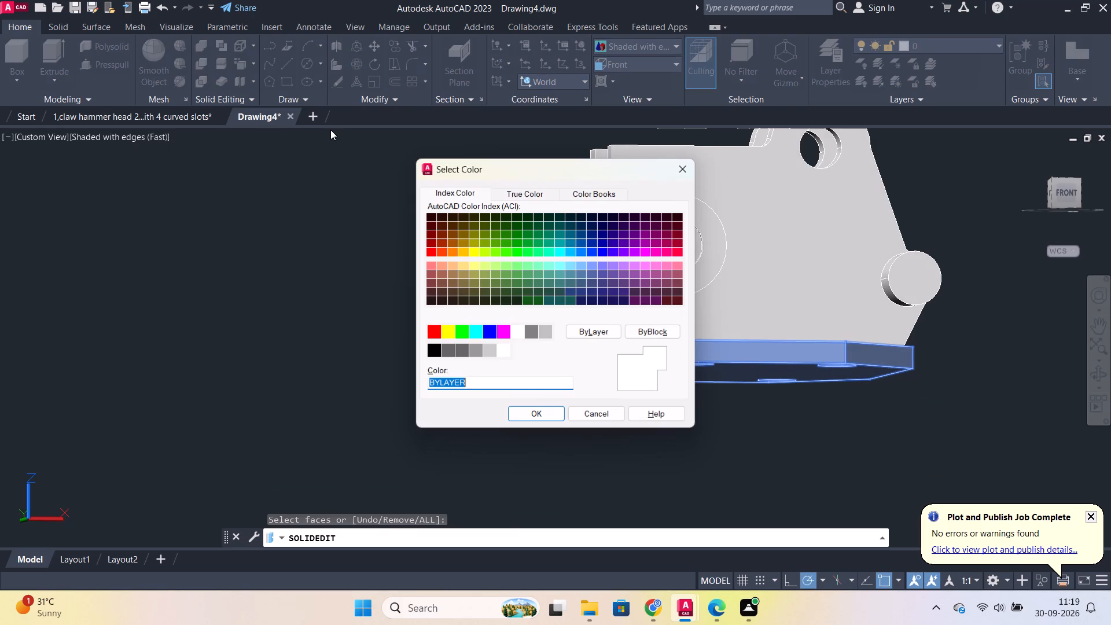
{"action": "left_click", "coordinate": [476, 253]}
{"action": "left_click", "coordinate": [521, 413]}
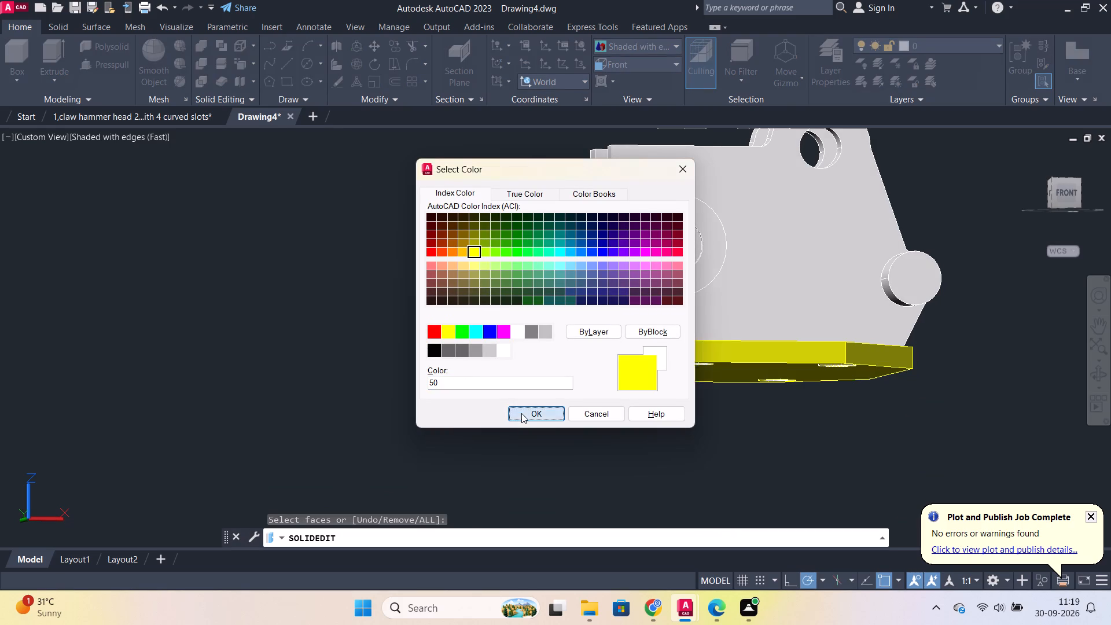
{"action": "key", "text": "Return"}
{"action": "key", "text": "Return"}
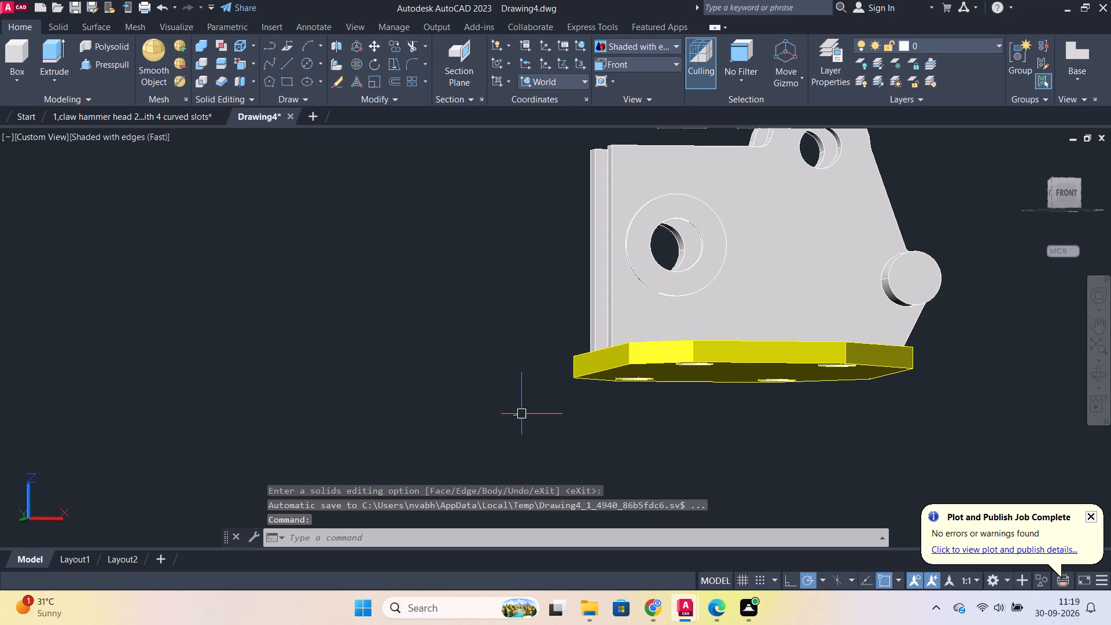
Colour the base plate's remaining uncoloured side face, beside the bracket pegs, with yellow index colour 50.
{"action": "middle_click_drag", "start_coordinate": [492, 346], "coordinate": [609, 448], "text": "shift"}
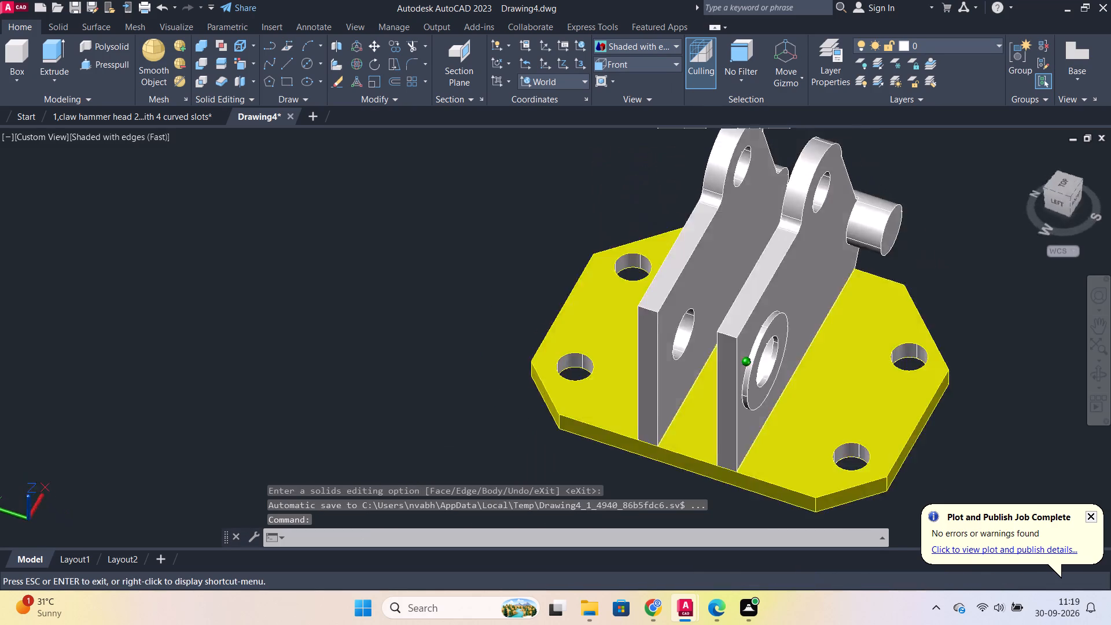
{"action": "middle_click_drag", "start_coordinate": [609, 448], "coordinate": [707, 340], "text": "shift"}
{"action": "middle_click_drag", "start_coordinate": [658, 339], "coordinate": [264, 385], "text": "shift"}
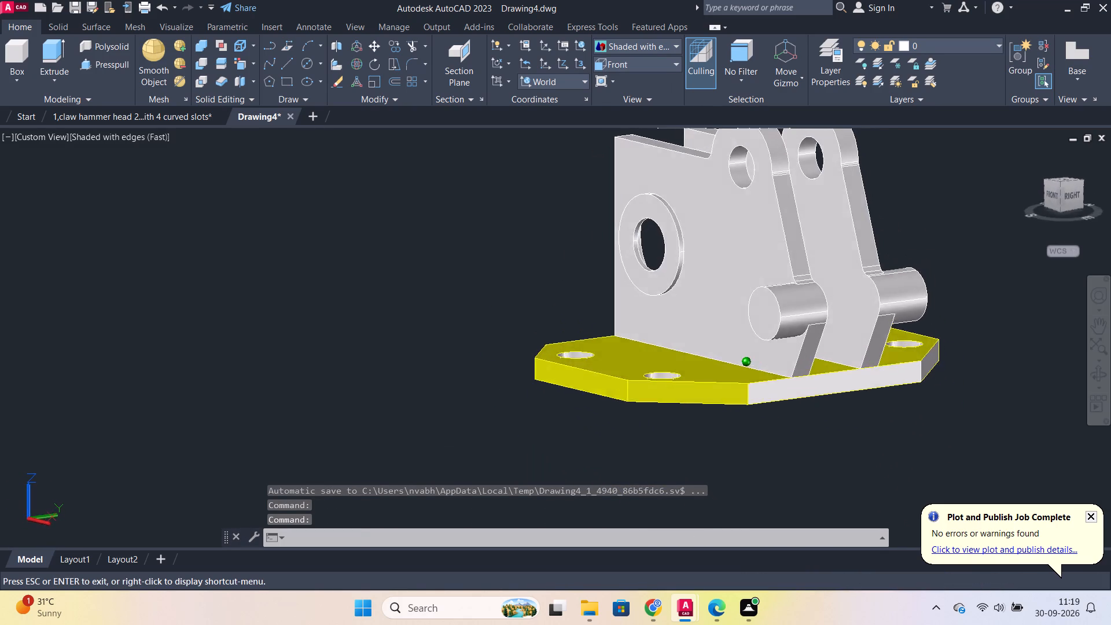
{"action": "middle_click_drag", "start_coordinate": [264, 385], "coordinate": [216, 362], "text": "shift"}
{"action": "left_click", "coordinate": [239, 66]}
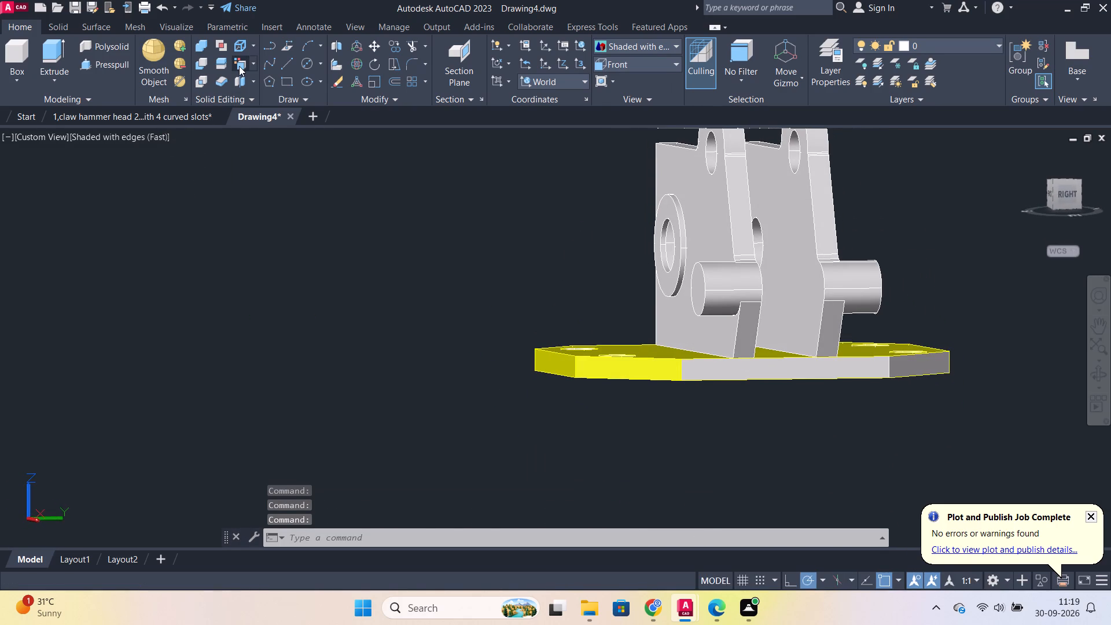
{"action": "left_click", "coordinate": [782, 373]}
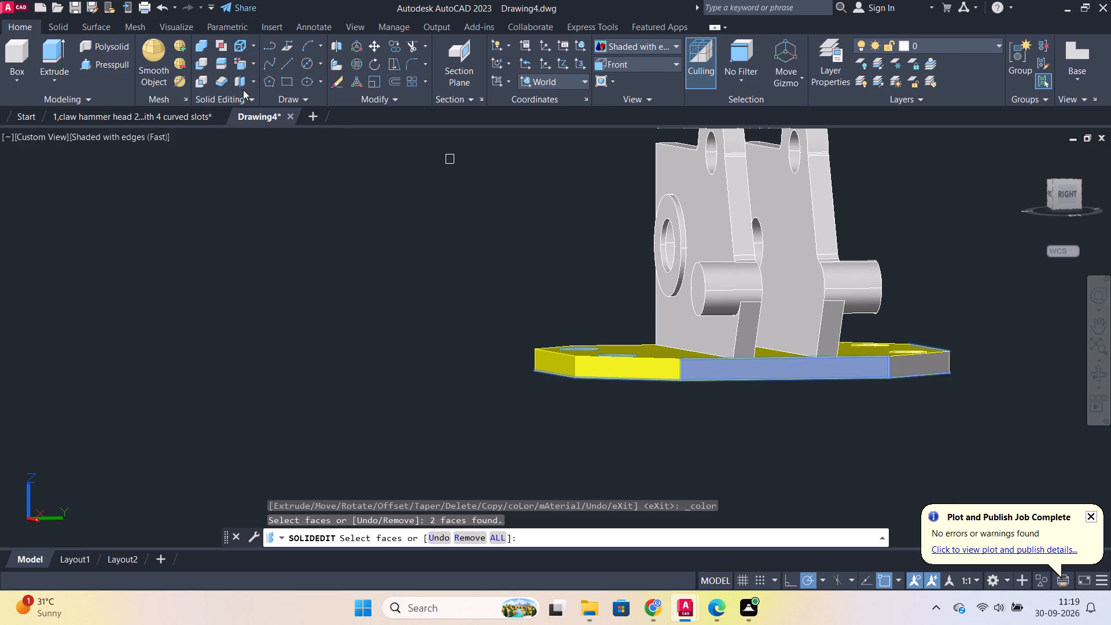
{"action": "key", "text": "Return"}
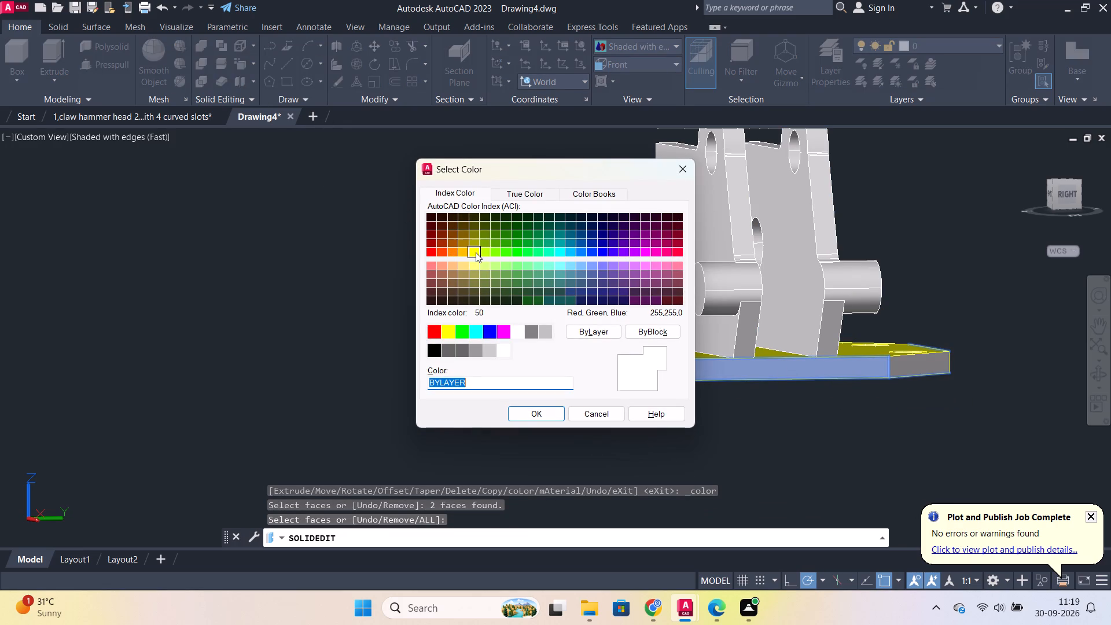
{"action": "left_click", "coordinate": [477, 252]}
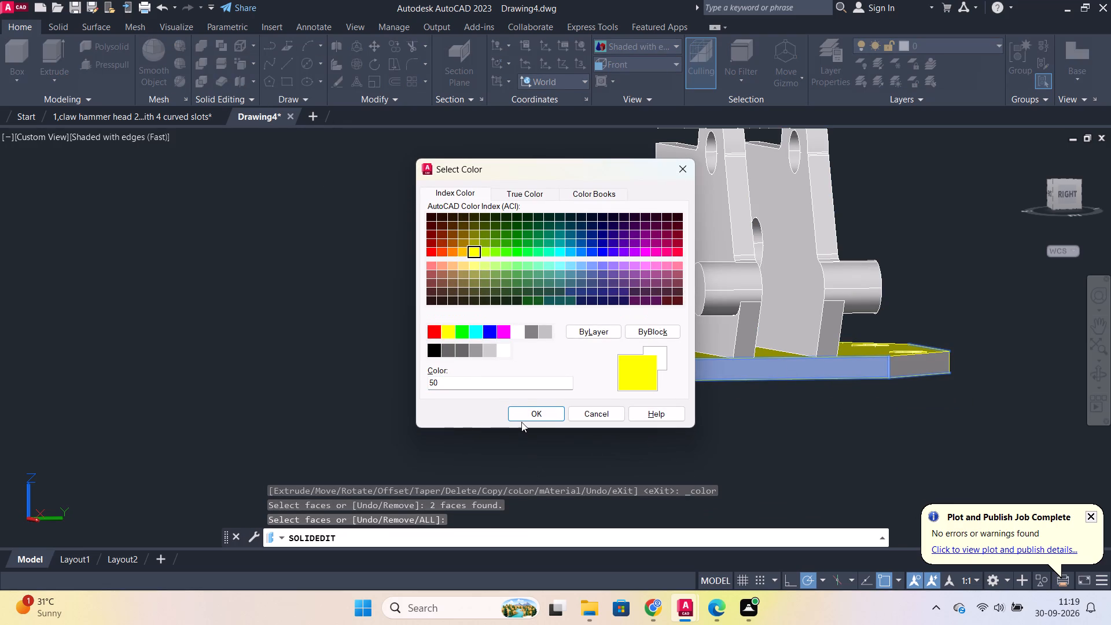
{"action": "left_click", "coordinate": [521, 422]}
{"action": "left_click", "coordinate": [521, 421]}
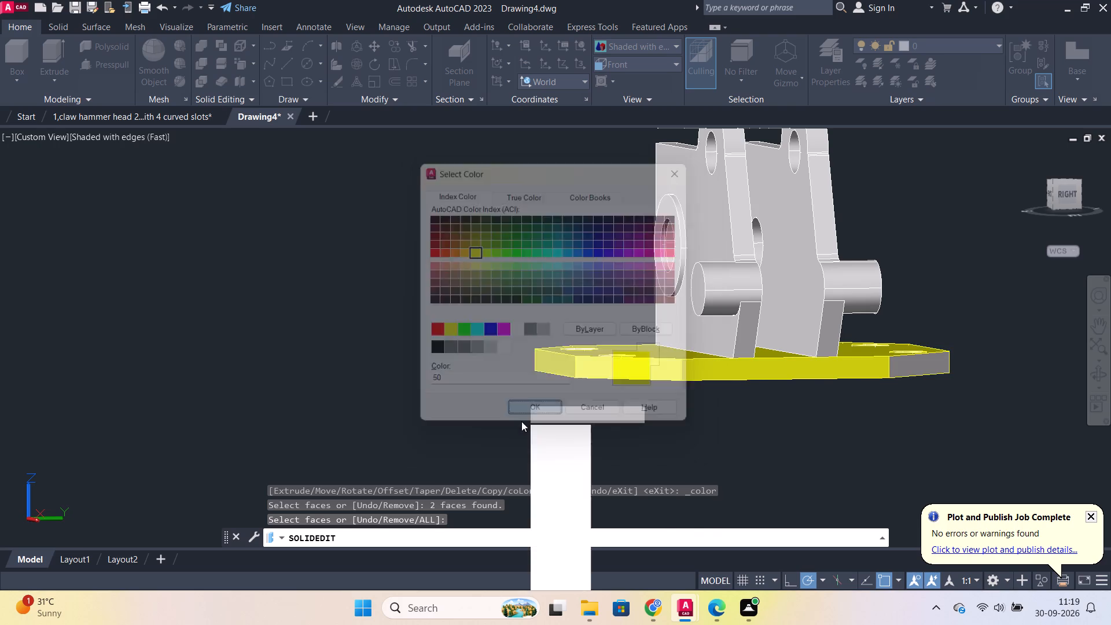
{"action": "key", "text": "Return"}
{"action": "key", "text": "Return"}
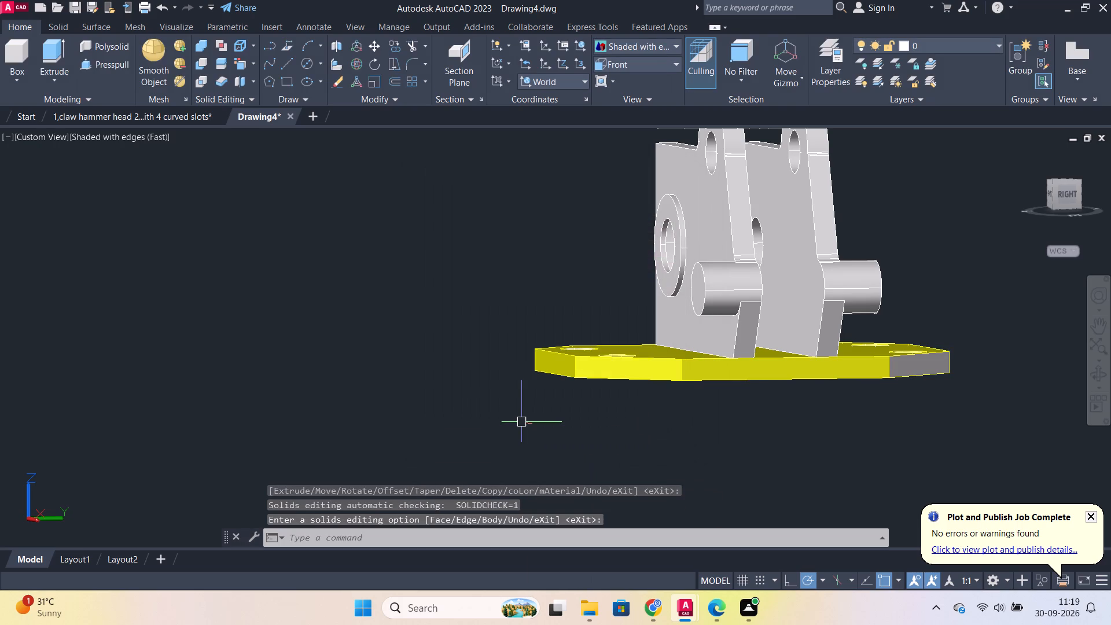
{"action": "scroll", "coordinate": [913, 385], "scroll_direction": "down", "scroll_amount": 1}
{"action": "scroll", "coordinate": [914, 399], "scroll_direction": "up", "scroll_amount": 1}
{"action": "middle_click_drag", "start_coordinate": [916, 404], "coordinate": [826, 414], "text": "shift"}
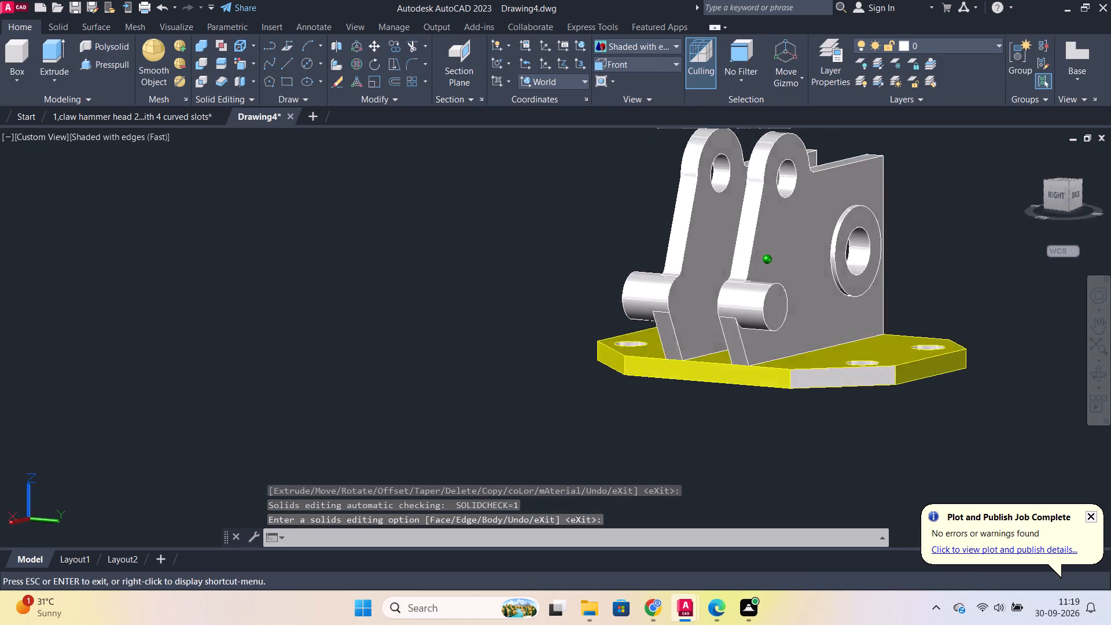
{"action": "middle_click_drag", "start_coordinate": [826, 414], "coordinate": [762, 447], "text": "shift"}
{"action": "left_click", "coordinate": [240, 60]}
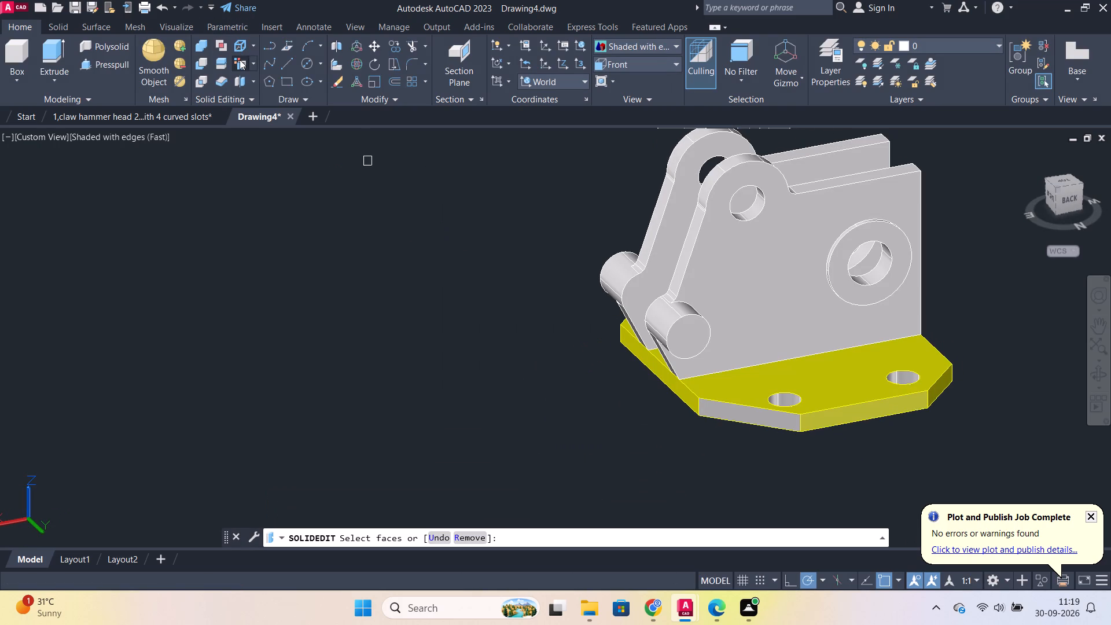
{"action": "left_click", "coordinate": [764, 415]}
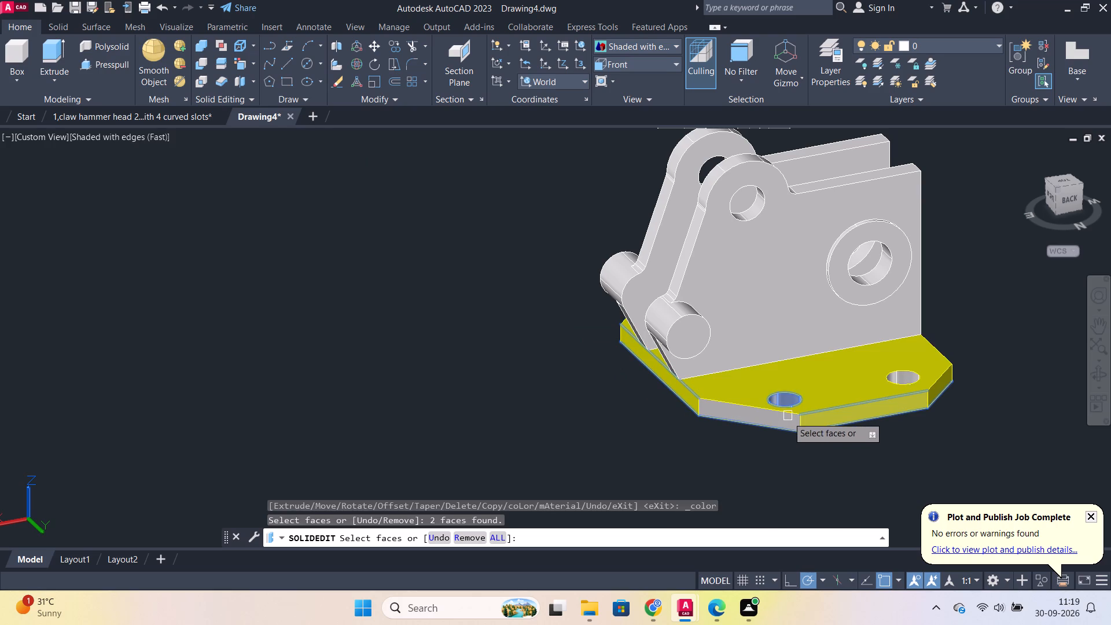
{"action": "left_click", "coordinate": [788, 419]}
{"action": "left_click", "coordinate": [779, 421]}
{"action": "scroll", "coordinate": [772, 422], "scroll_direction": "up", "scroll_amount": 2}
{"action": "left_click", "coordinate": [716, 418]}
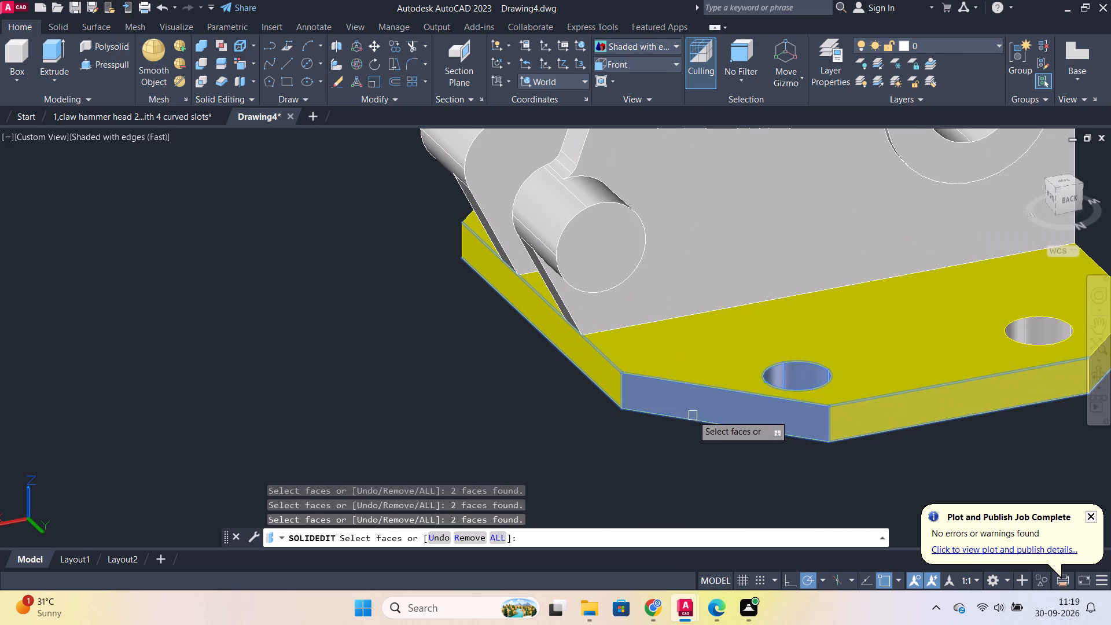
Colour the base plate's last uncoloured chamfer face with yellow index colour 50 and exit solid editing.
{"action": "left_click", "coordinate": [245, 69]}
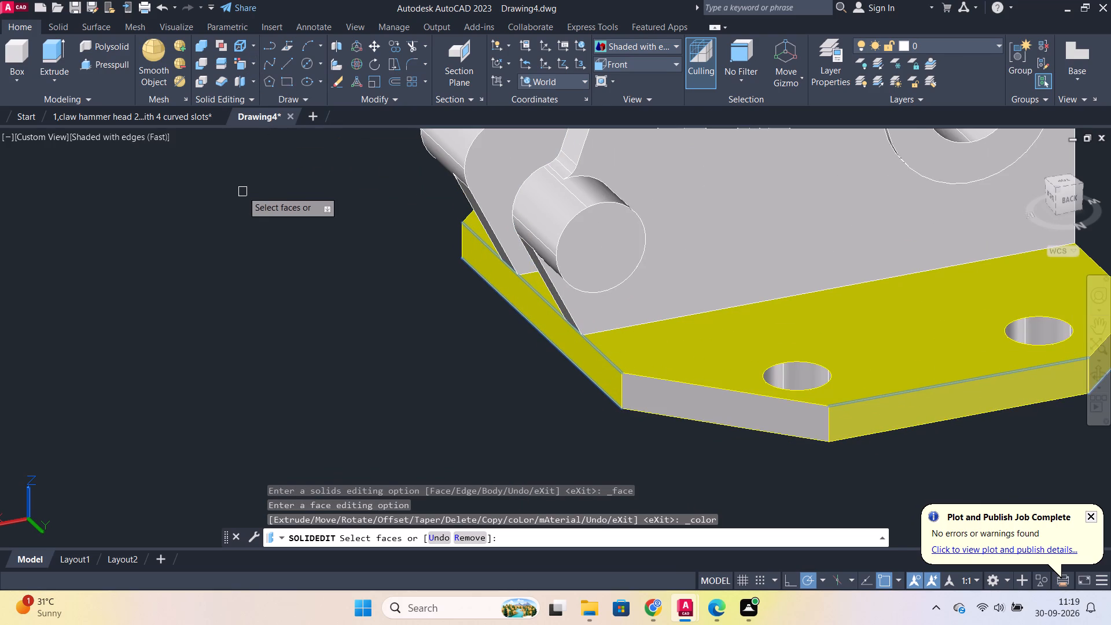
{"action": "left_click", "coordinate": [715, 409]}
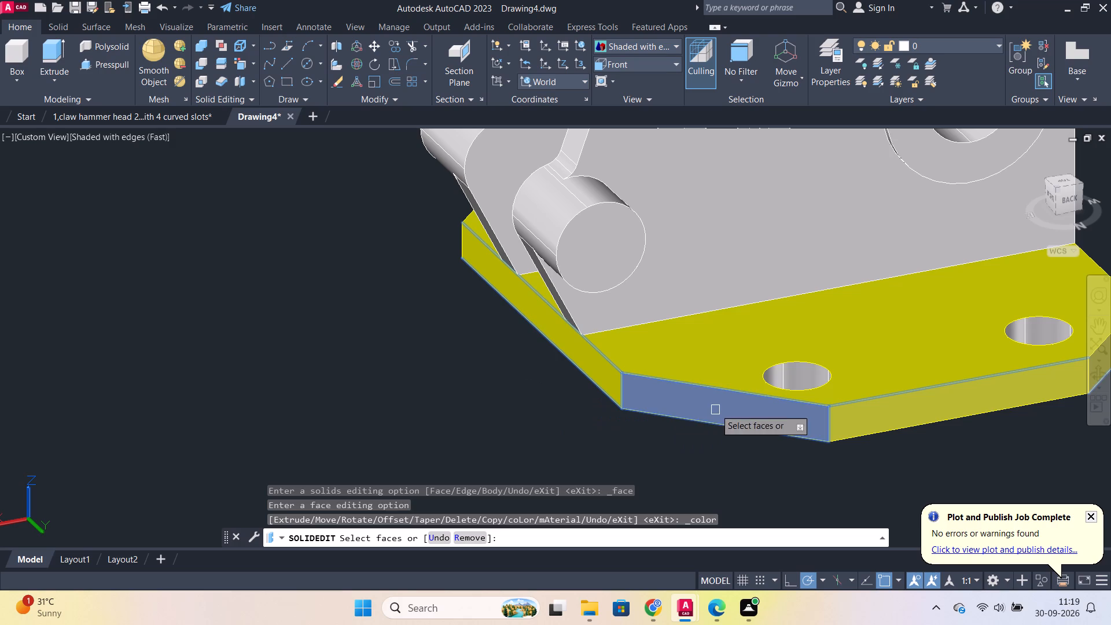
{"action": "key", "text": "Return"}
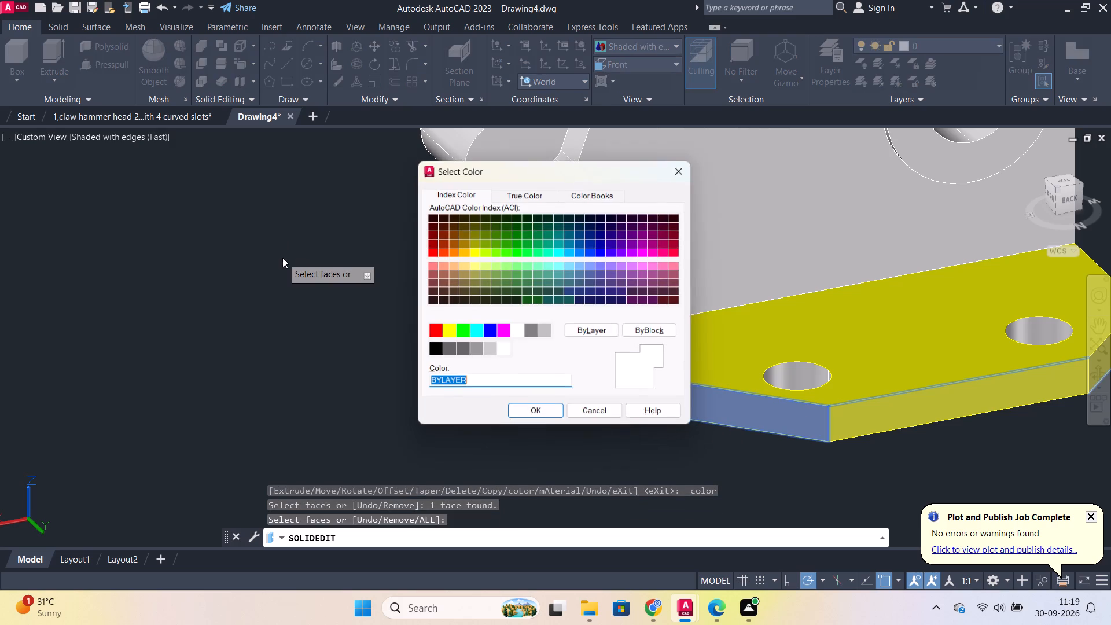
{"action": "left_click", "coordinate": [480, 253]}
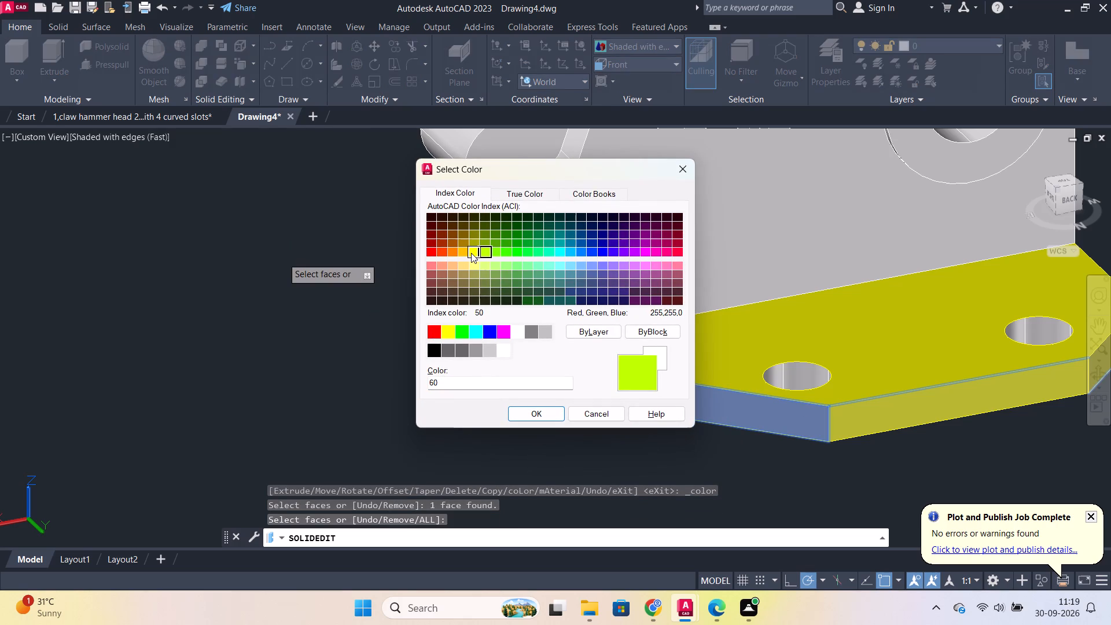
{"action": "left_click", "coordinate": [471, 253]}
{"action": "left_click", "coordinate": [538, 417]}
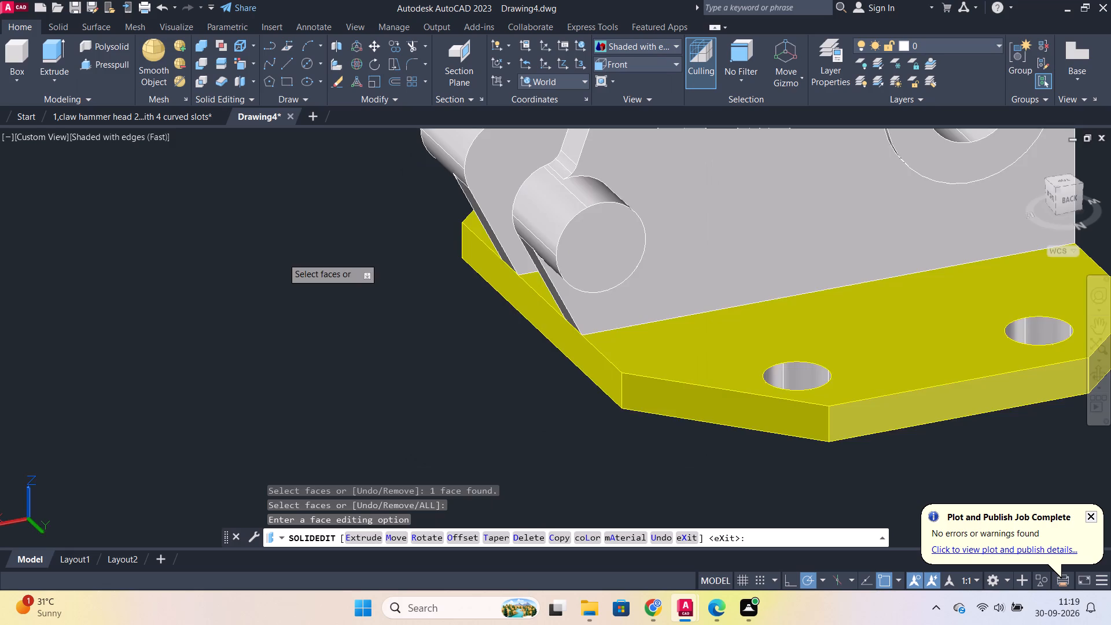
{"action": "scroll", "coordinate": [538, 417], "scroll_direction": "down", "scroll_amount": 3}
{"action": "scroll", "coordinate": [606, 411], "scroll_direction": "up", "scroll_amount": 1}
{"action": "key", "text": "Return"}
{"action": "key", "text": "Return"}
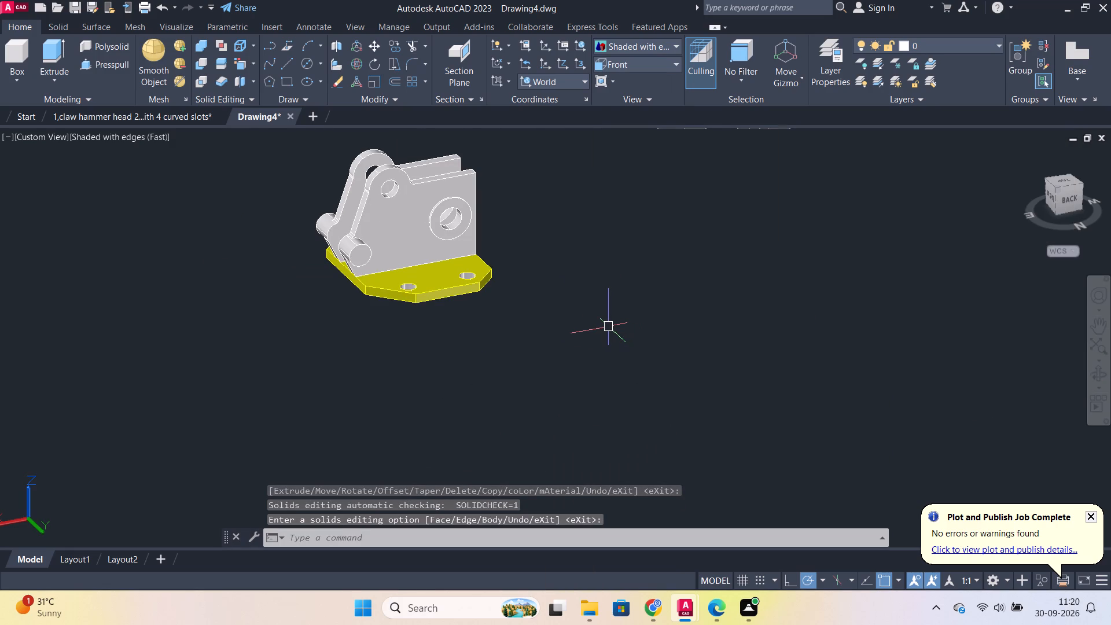
Start colouring faces on the upright bracket and select its broad outer face and the raised ring around its large hole.
{"action": "scroll", "coordinate": [608, 323], "scroll_direction": "up", "scroll_amount": 2}
{"action": "scroll", "coordinate": [331, 300], "scroll_direction": "down", "scroll_amount": 3}
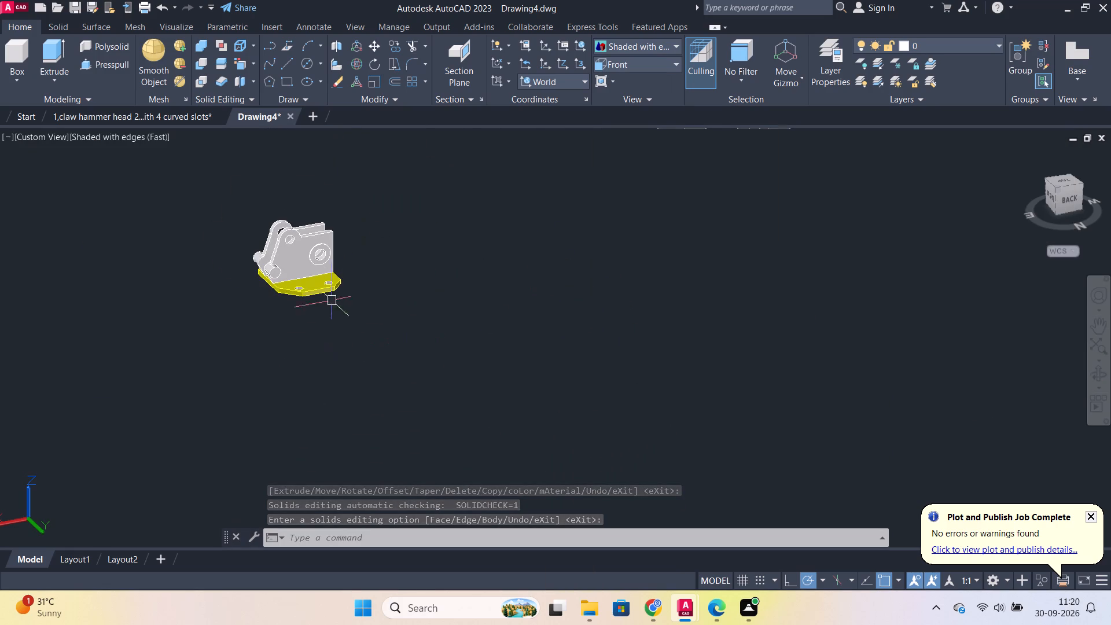
{"action": "scroll", "coordinate": [377, 240], "scroll_direction": "up", "scroll_amount": 2}
{"action": "middle_click_drag", "start_coordinate": [374, 247], "coordinate": [556, 239], "text": "shift"}
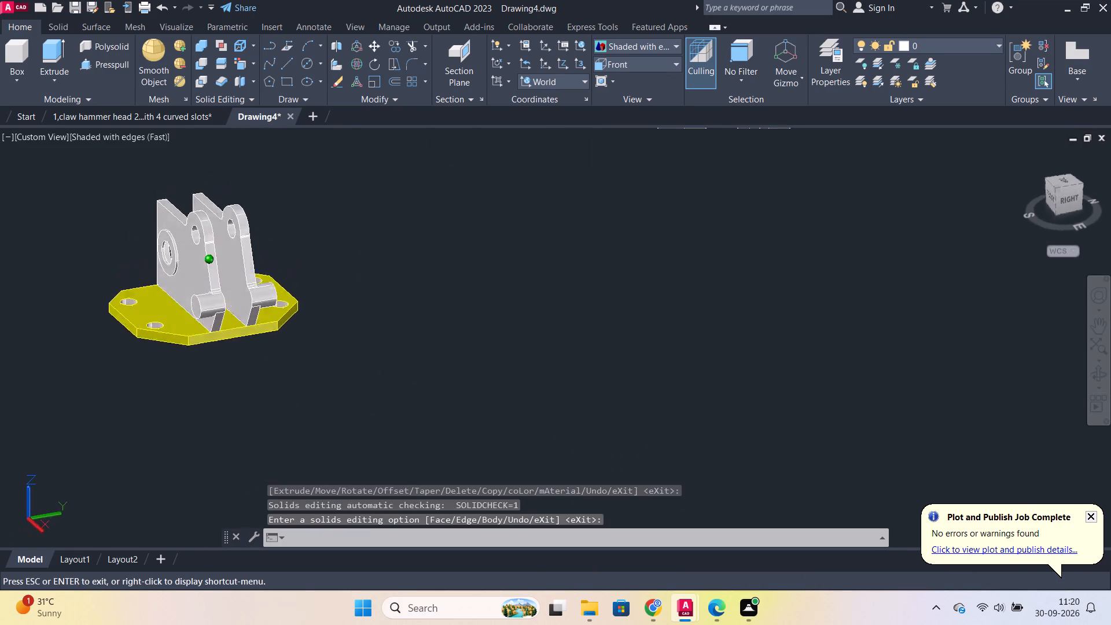
{"action": "middle_click_drag", "start_coordinate": [556, 239], "coordinate": [563, 244], "text": "shift"}
{"action": "scroll", "coordinate": [395, 258], "scroll_direction": "up", "scroll_amount": 1}
{"action": "middle_click_drag", "start_coordinate": [371, 266], "coordinate": [488, 311]}
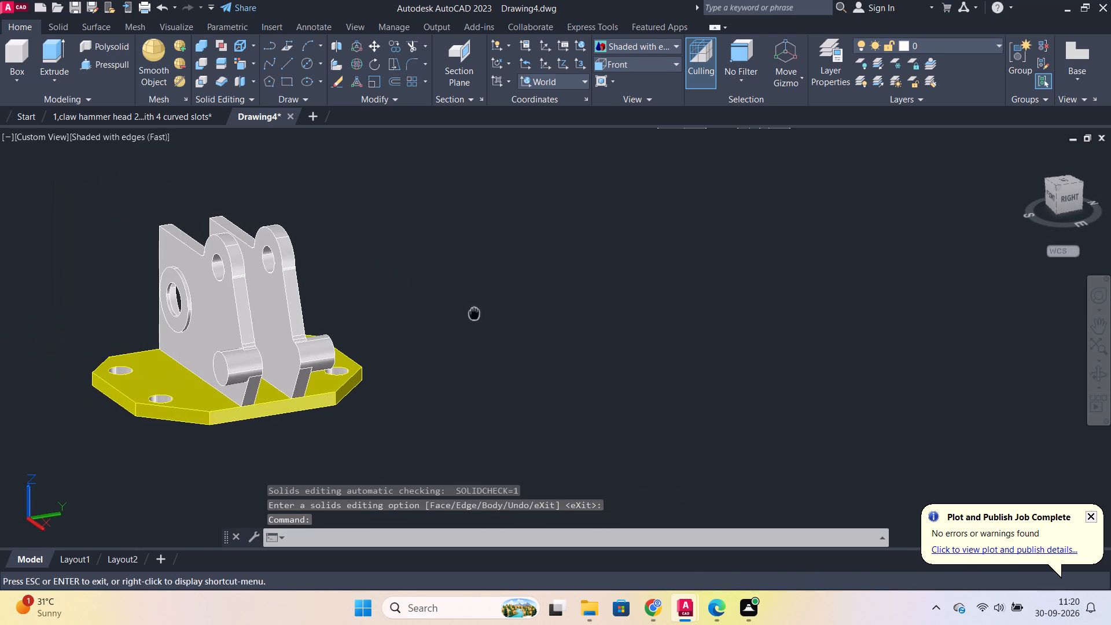
{"action": "middle_click_drag", "start_coordinate": [488, 311], "coordinate": [497, 311]}
{"action": "left_click", "coordinate": [241, 69]}
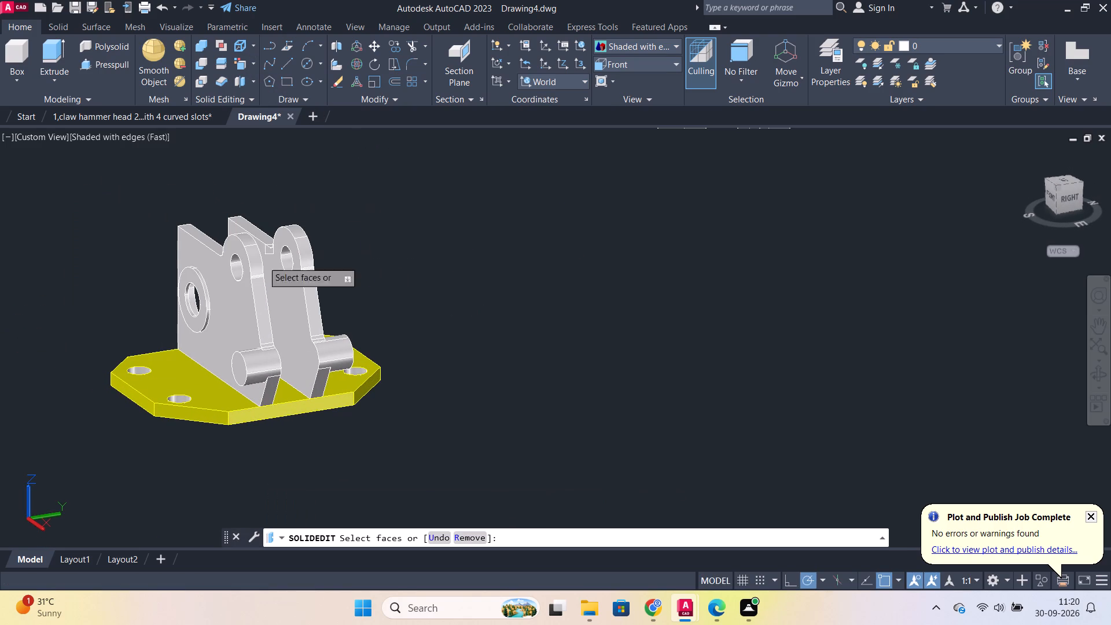
{"action": "left_click", "coordinate": [219, 306]}
{"action": "left_click", "coordinate": [205, 304]}
{"action": "left_click", "coordinate": [233, 307]}
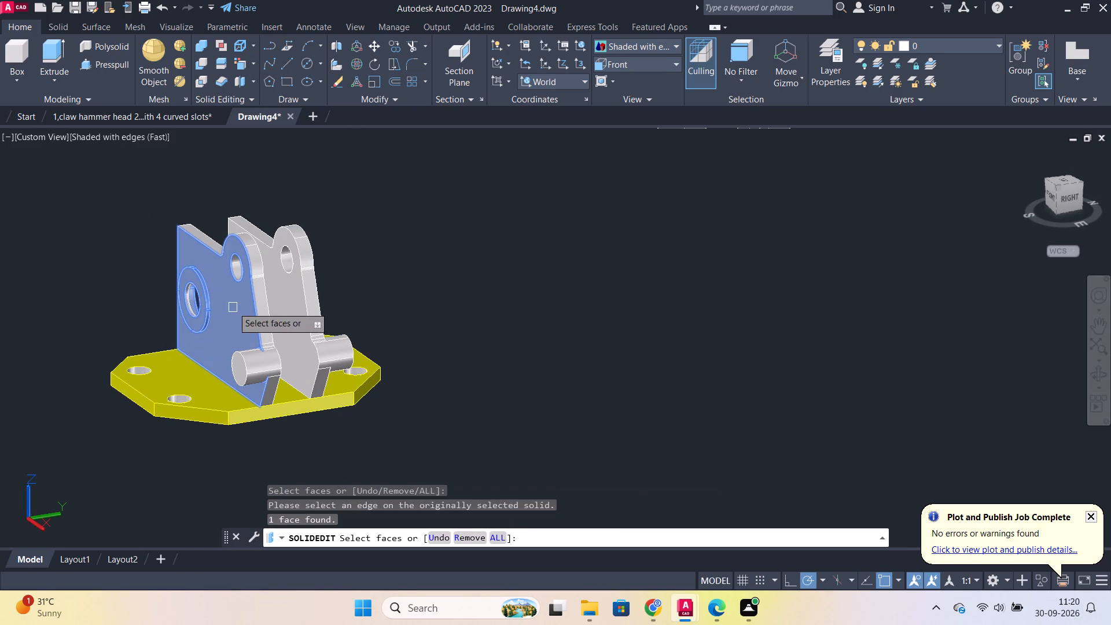
Add the bracket's peg and peg end, its sloped and lower edge faces, small fillets and rounded top to the face selection.
{"action": "left_click", "coordinate": [262, 316]}
{"action": "left_click", "coordinate": [265, 354]}
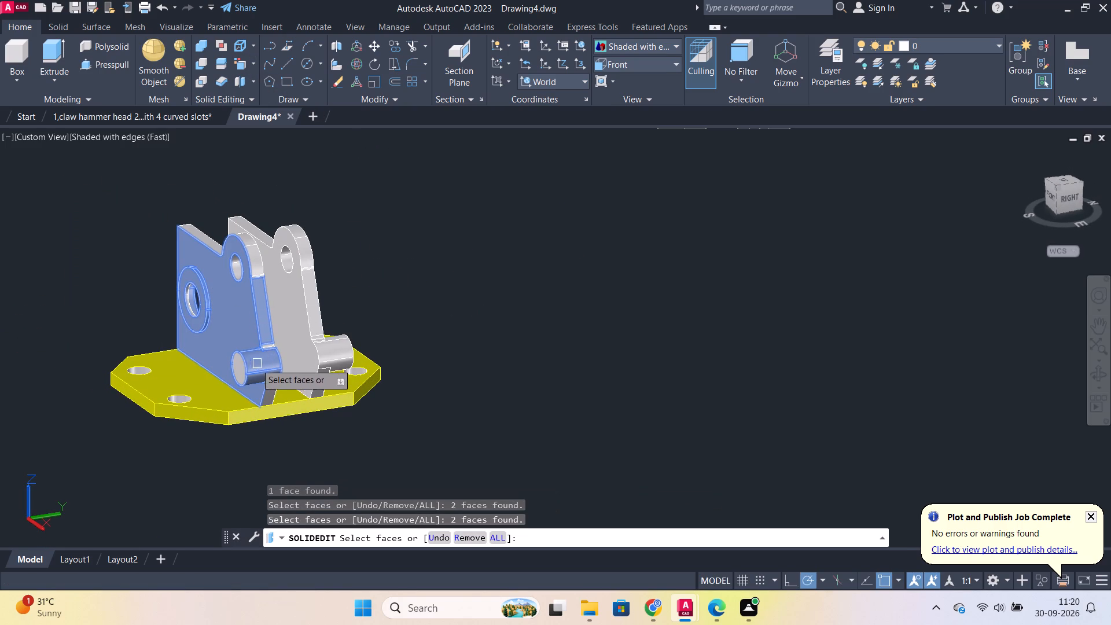
{"action": "left_click", "coordinate": [242, 369]}
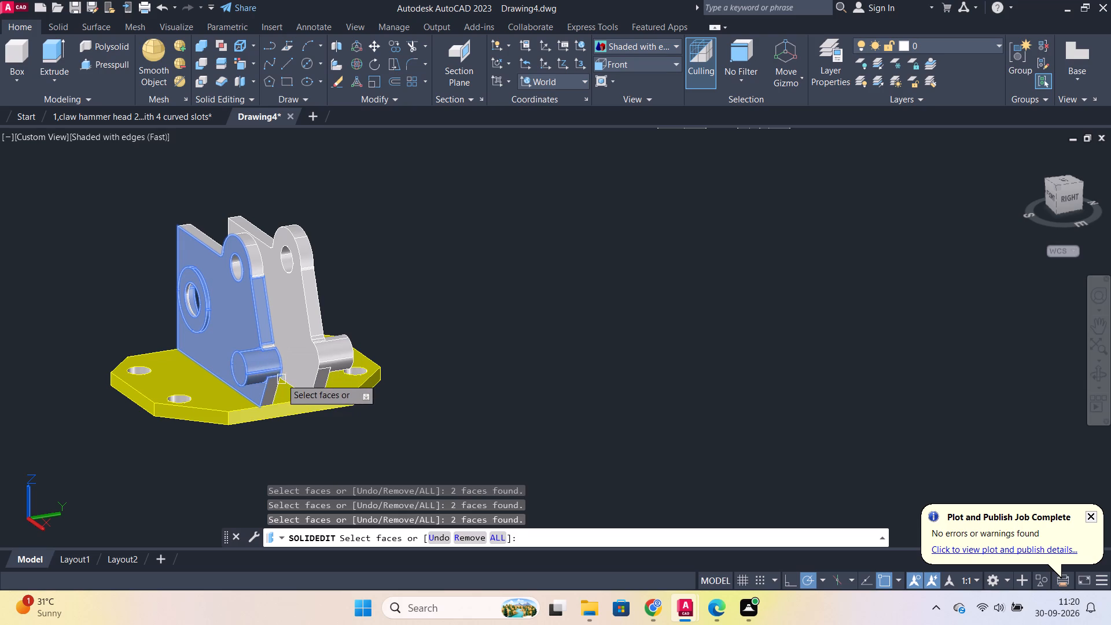
{"action": "scroll", "coordinate": [274, 384], "scroll_direction": "up", "scroll_amount": 2}
{"action": "left_click", "coordinate": [268, 385]}
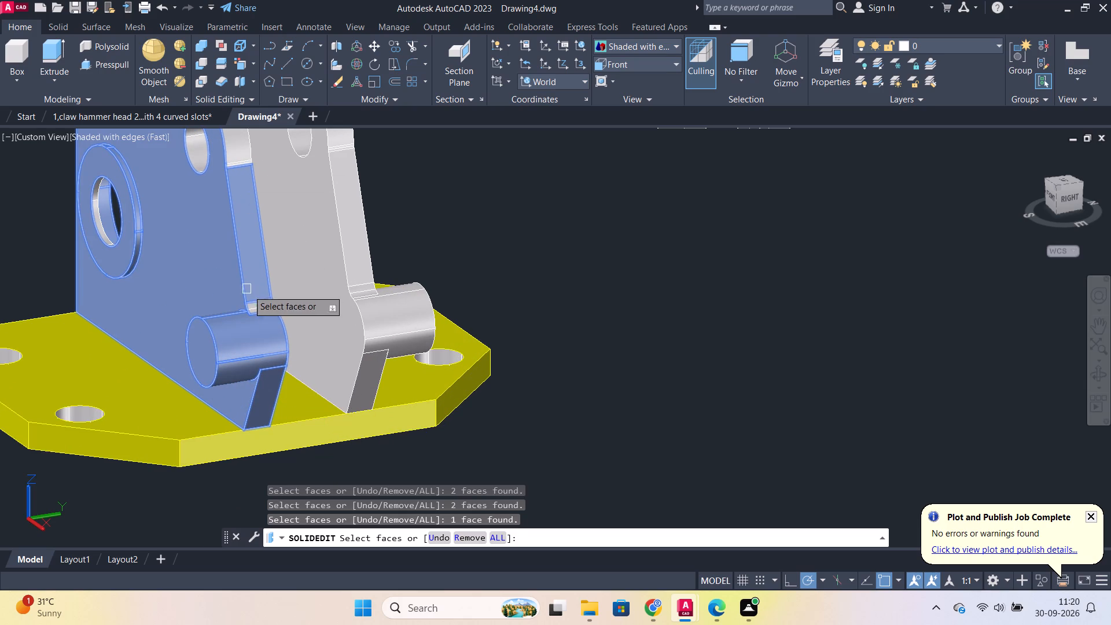
{"action": "left_click", "coordinate": [261, 310]}
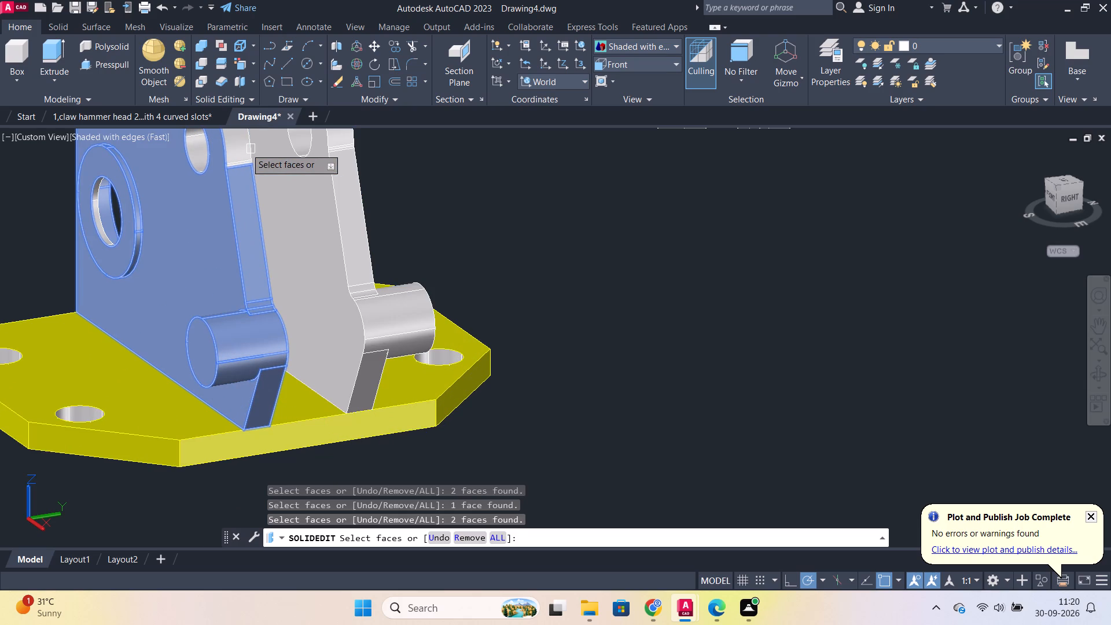
{"action": "left_click", "coordinate": [239, 149]}
{"action": "left_click", "coordinate": [232, 167]}
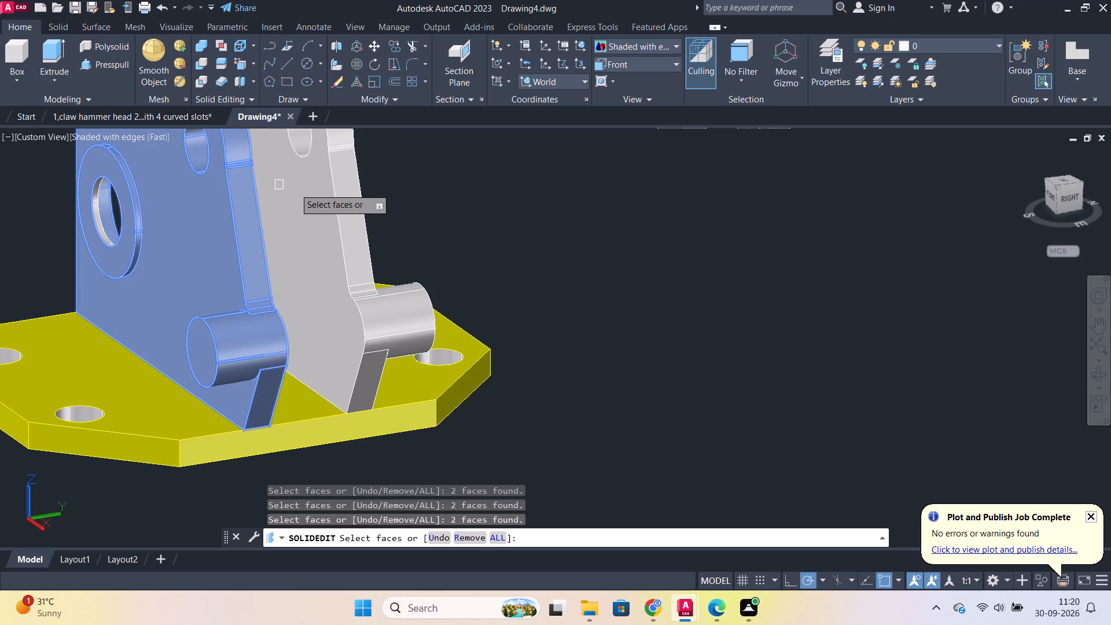
Add the same bracket's top edge face, the large hole's inner wall and the rear vertical edge face to the selection.
{"action": "scroll", "coordinate": [454, 214], "scroll_direction": "down", "scroll_amount": 2}
{"action": "middle_click_drag", "start_coordinate": [470, 231], "coordinate": [494, 297]}
{"action": "scroll", "coordinate": [480, 261], "scroll_direction": "up", "scroll_amount": 2}
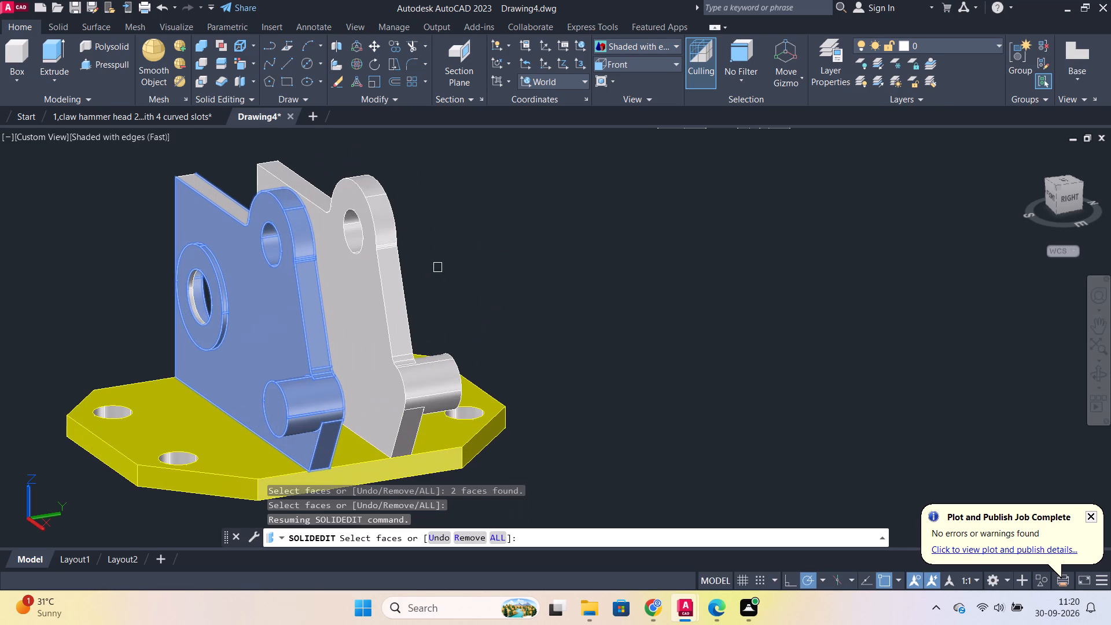
{"action": "left_click", "coordinate": [370, 272]}
{"action": "left_click", "coordinate": [388, 253]}
{"action": "left_click", "coordinate": [388, 244]}
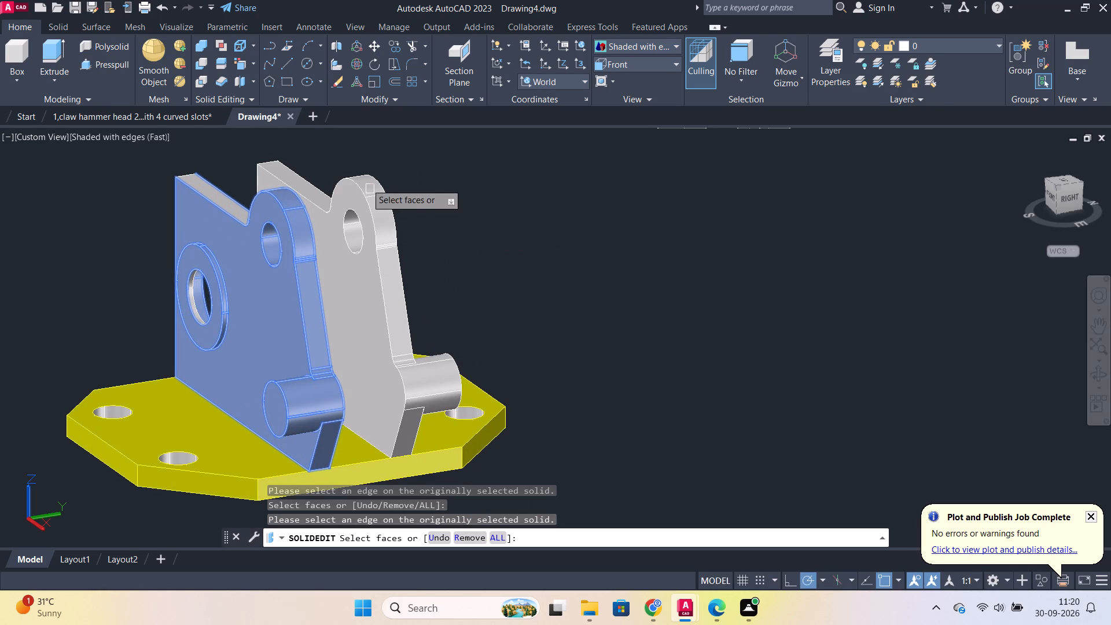
{"action": "left_click", "coordinate": [364, 179]}
{"action": "left_click", "coordinate": [229, 197]}
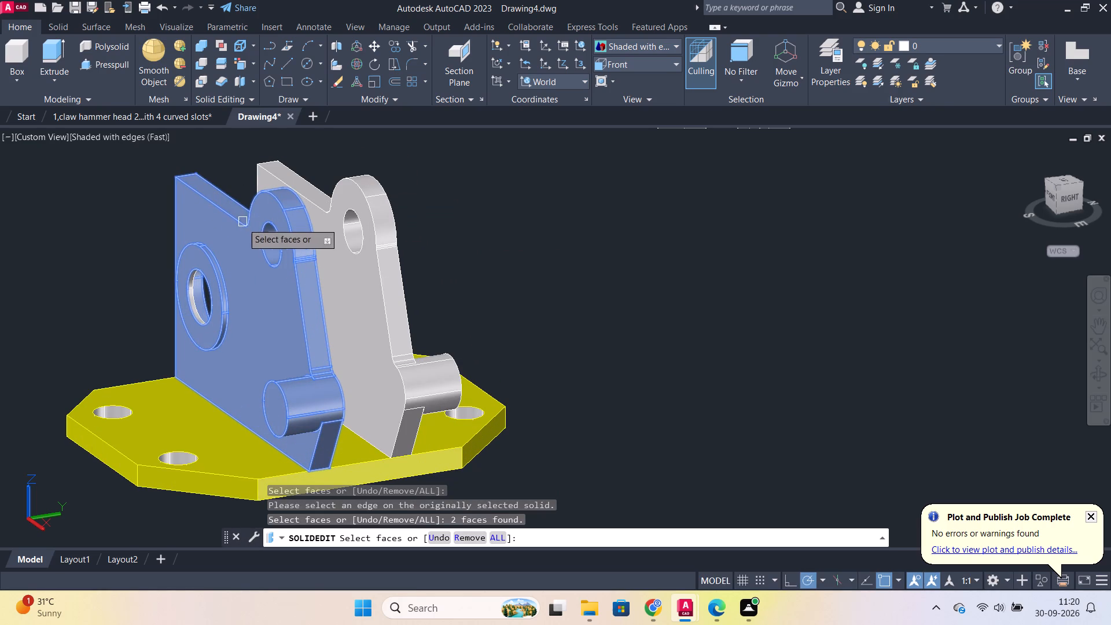
{"action": "scroll", "coordinate": [285, 341], "scroll_direction": "up", "scroll_amount": 2}
{"action": "scroll", "coordinate": [169, 320], "scroll_direction": "down", "scroll_amount": 1}
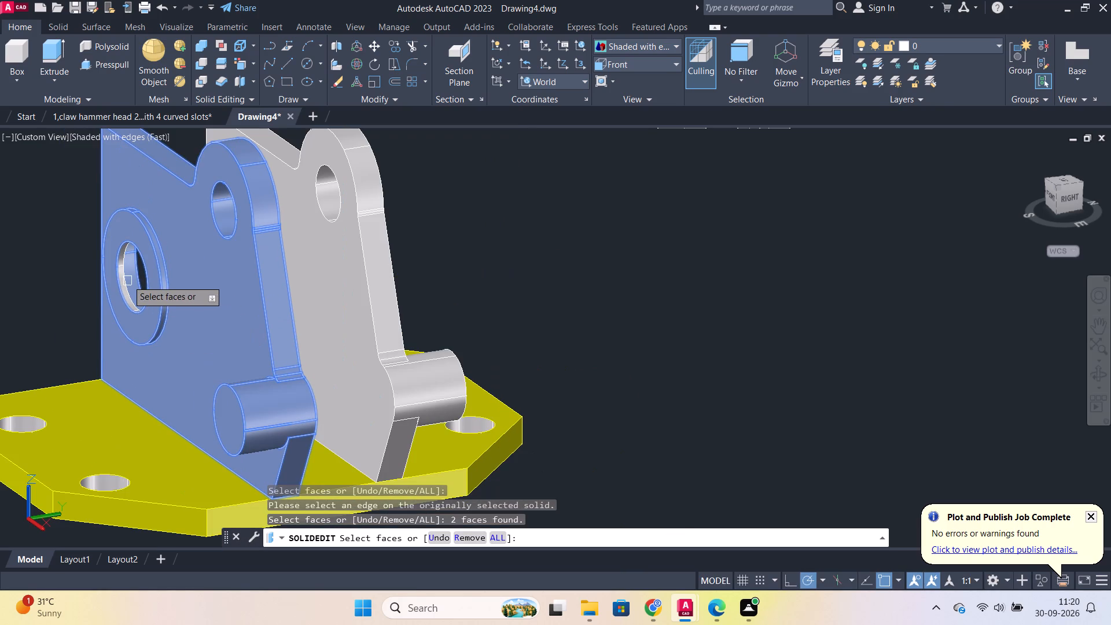
{"action": "left_click", "coordinate": [122, 275]}
{"action": "scroll", "coordinate": [122, 282], "scroll_direction": "down", "scroll_amount": 2}
{"action": "middle_click_drag", "start_coordinate": [111, 244], "coordinate": [134, 255], "text": "shift"}
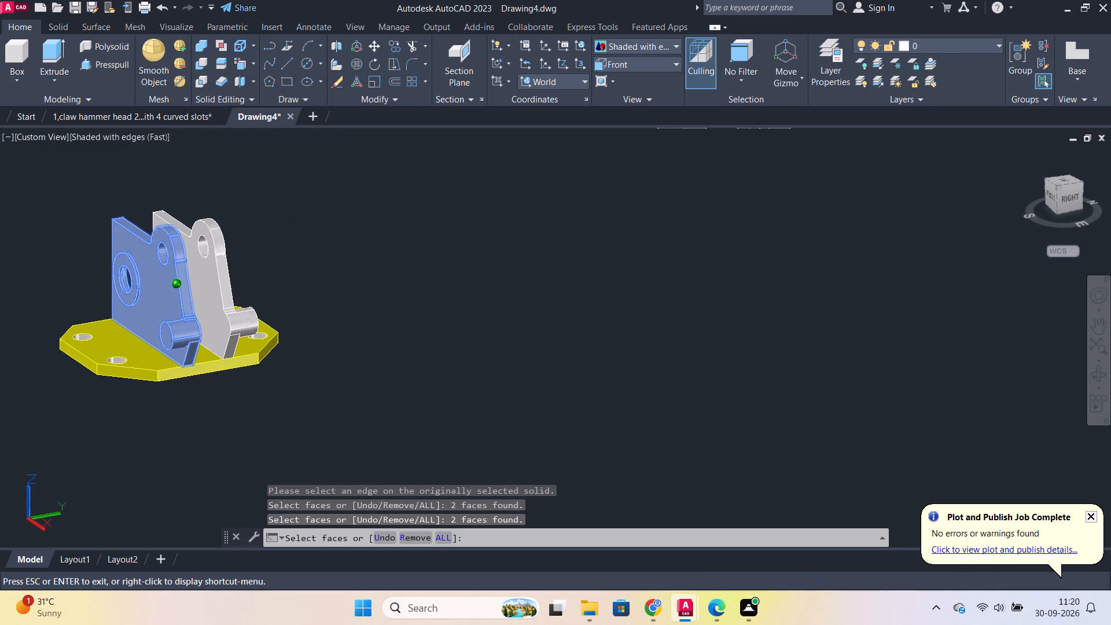
{"action": "middle_click_drag", "start_coordinate": [134, 255], "coordinate": [382, 231], "text": "shift"}
{"action": "scroll", "coordinate": [160, 304], "scroll_direction": "up", "scroll_amount": 2}
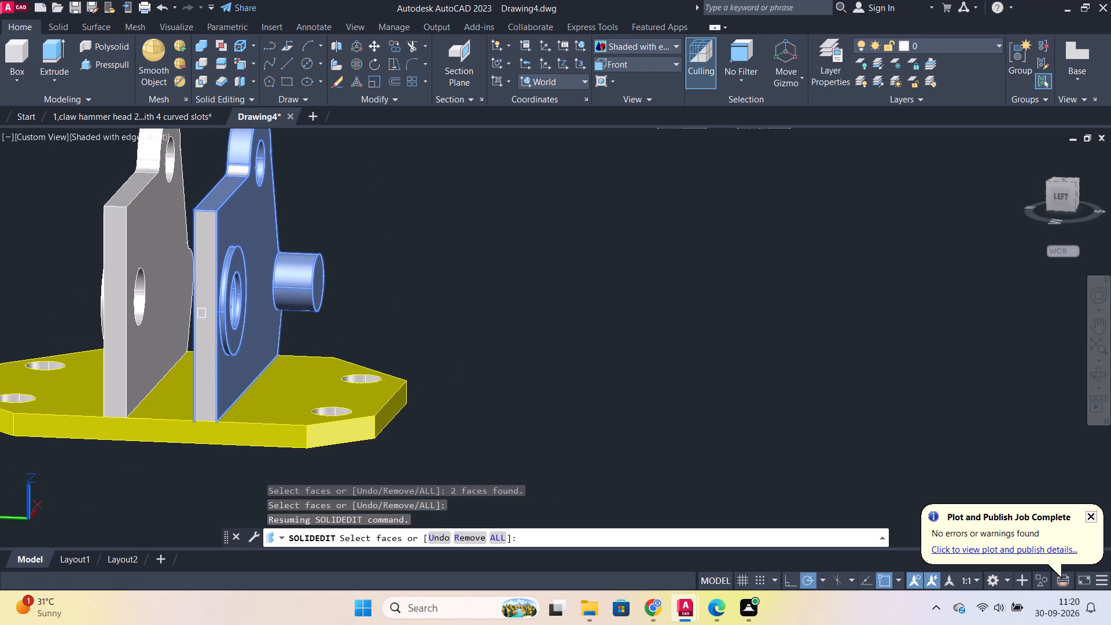
{"action": "left_click", "coordinate": [204, 312]}
{"action": "left_click", "coordinate": [208, 271]}
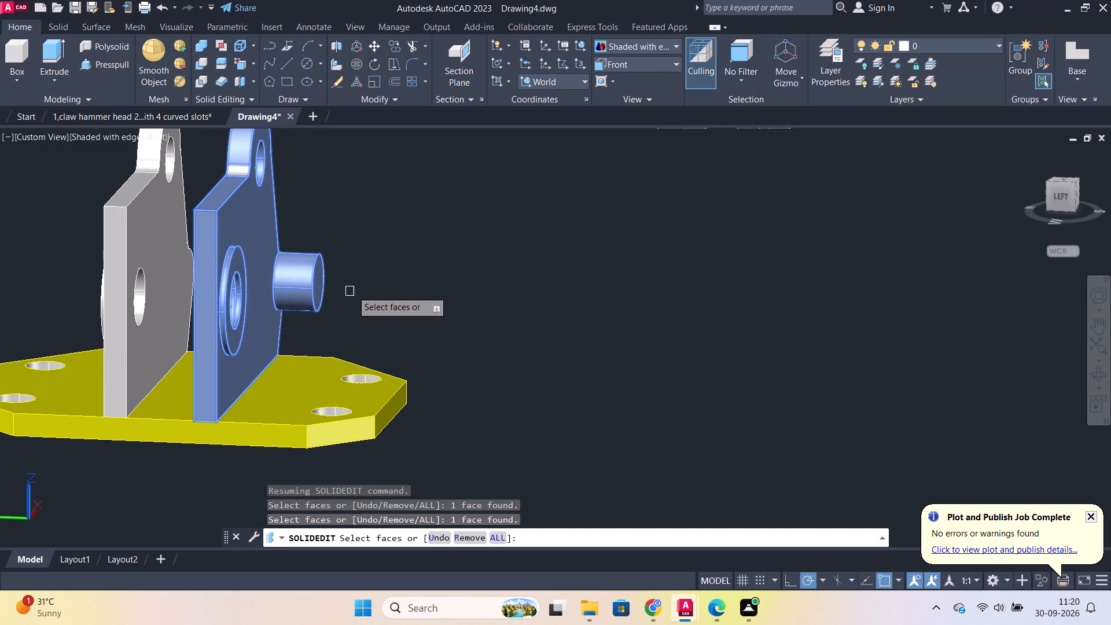
Apply blue index colour 172 to the selected bracket faces and exit solid editing.
{"action": "middle_click_drag", "start_coordinate": [396, 299], "coordinate": [531, 277], "text": "shift"}
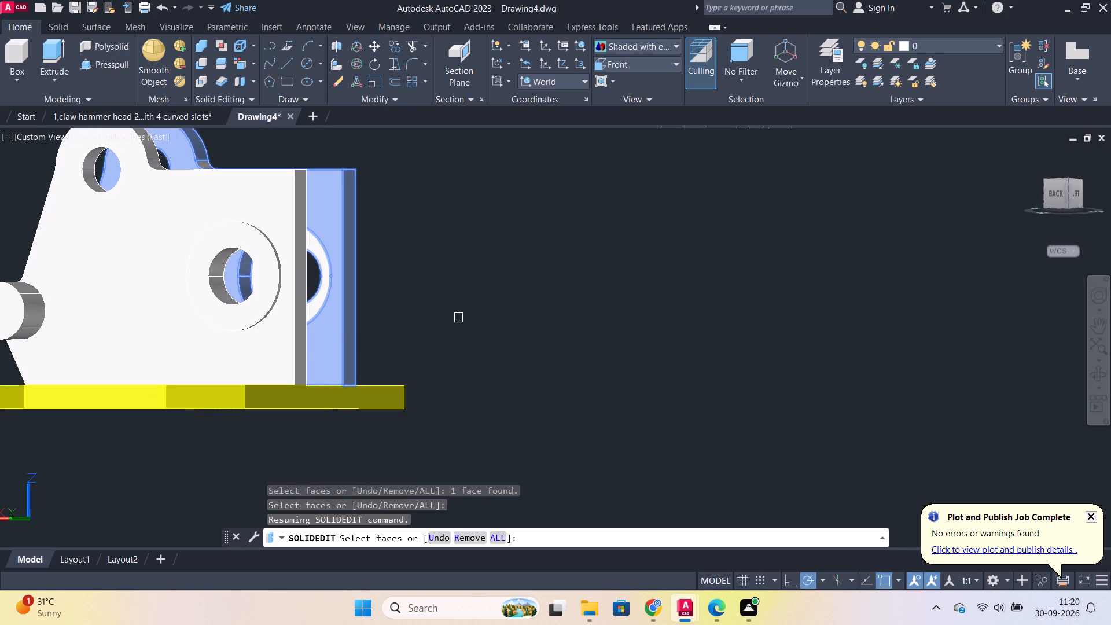
{"action": "middle_click_drag", "start_coordinate": [455, 314], "coordinate": [411, 350], "text": "shift"}
{"action": "scroll", "coordinate": [319, 320], "scroll_direction": "up", "scroll_amount": 3}
{"action": "scroll", "coordinate": [260, 303], "scroll_direction": "down", "scroll_amount": 1}
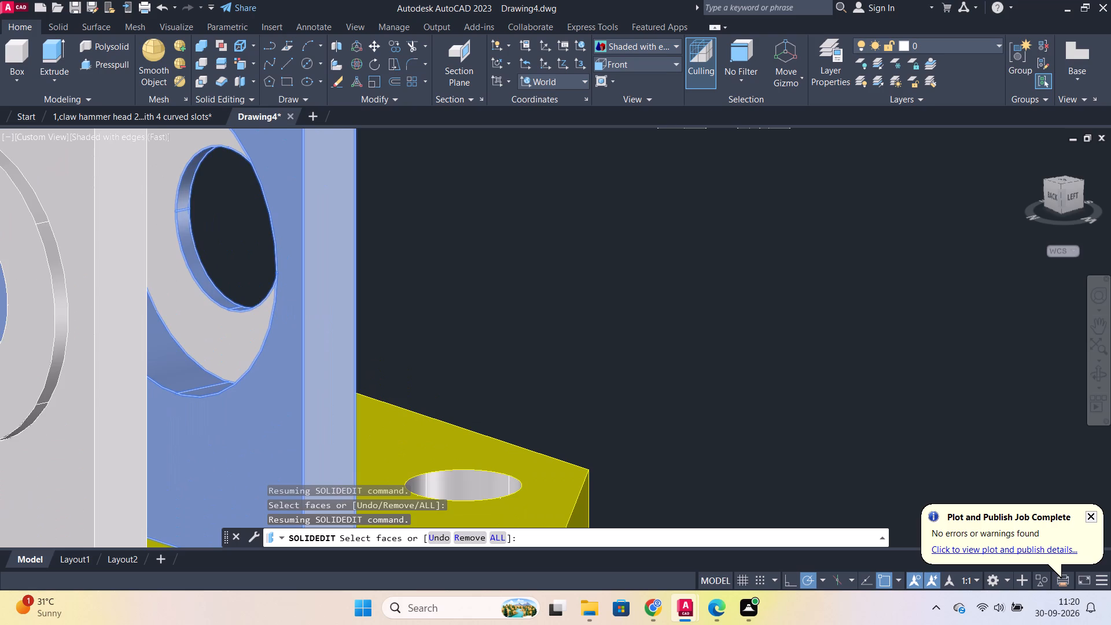
{"action": "middle_click_drag", "start_coordinate": [456, 286], "coordinate": [350, 317], "text": "shift"}
{"action": "scroll", "coordinate": [364, 308], "scroll_direction": "down", "scroll_amount": 1}
{"action": "middle_click_drag", "start_coordinate": [426, 277], "coordinate": [571, 292], "text": "shift"}
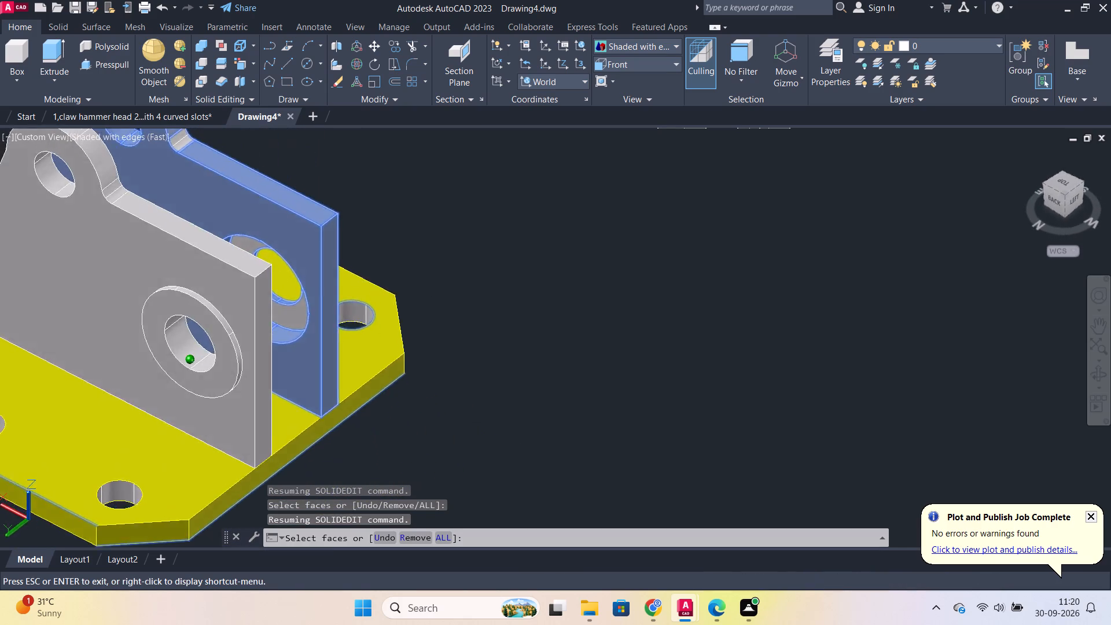
{"action": "middle_click_drag", "start_coordinate": [571, 292], "coordinate": [549, 275], "text": "shift"}
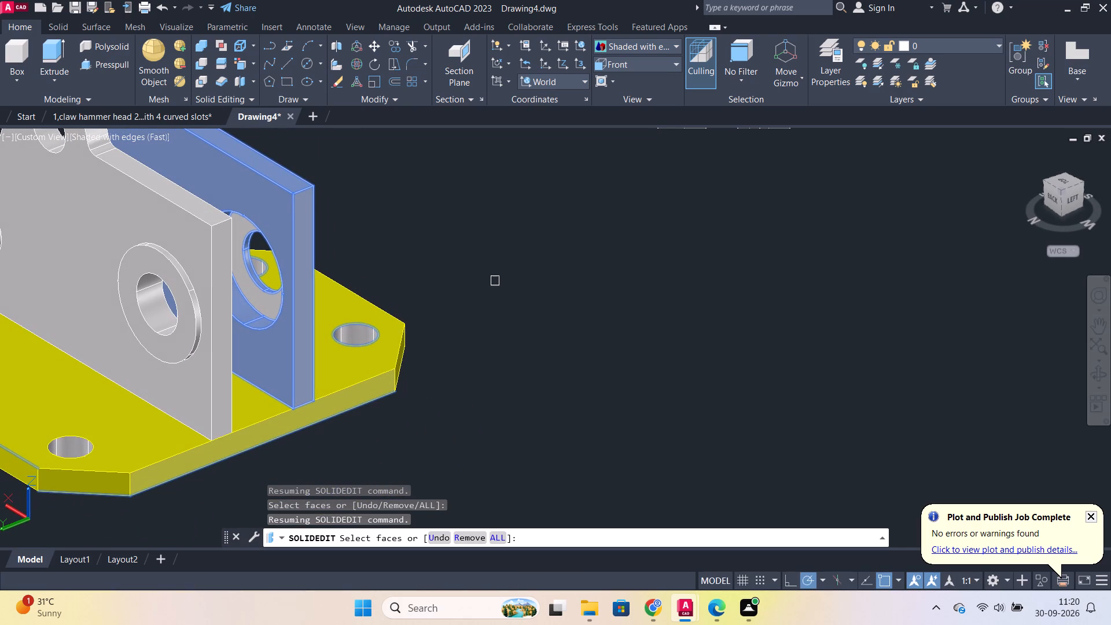
{"action": "scroll", "coordinate": [490, 274], "scroll_direction": "up", "scroll_amount": 1}
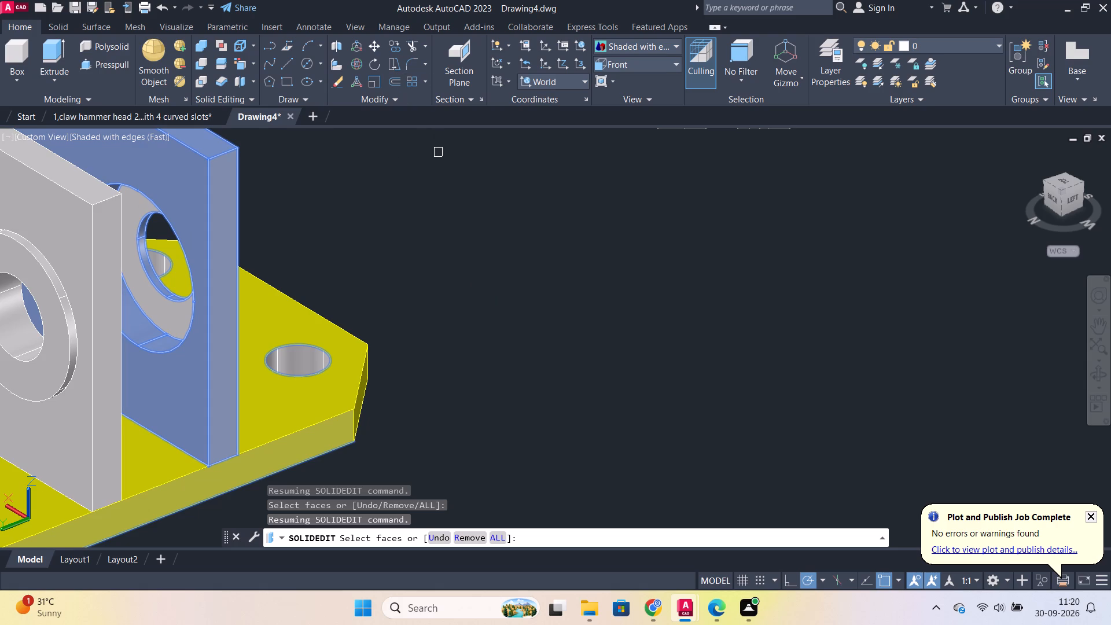
{"action": "key", "text": "Return"}
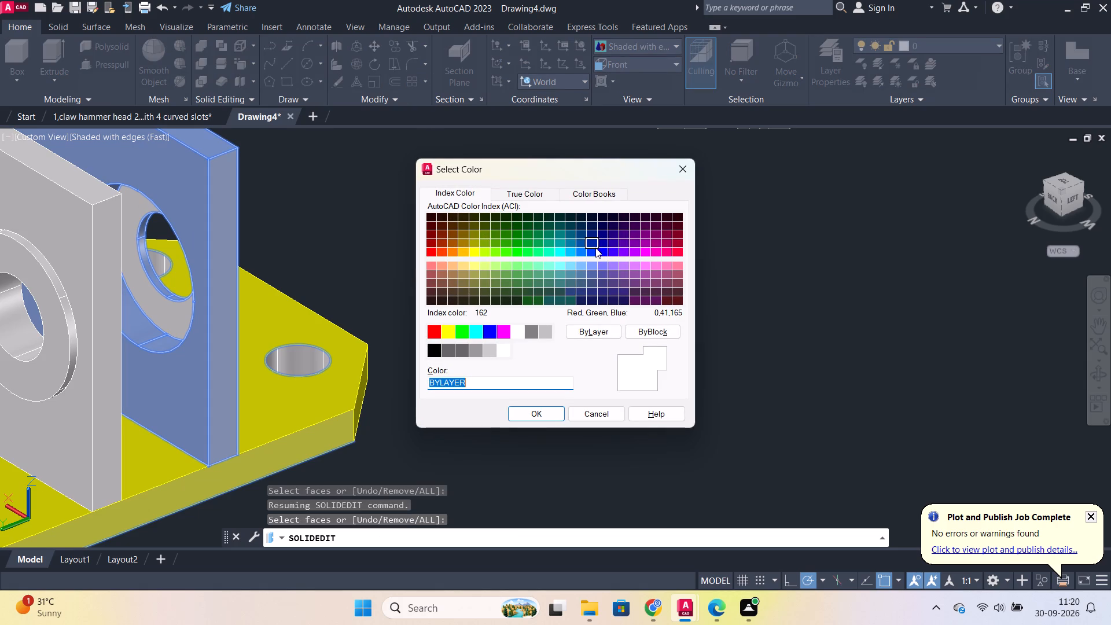
{"action": "left_click", "coordinate": [602, 248]}
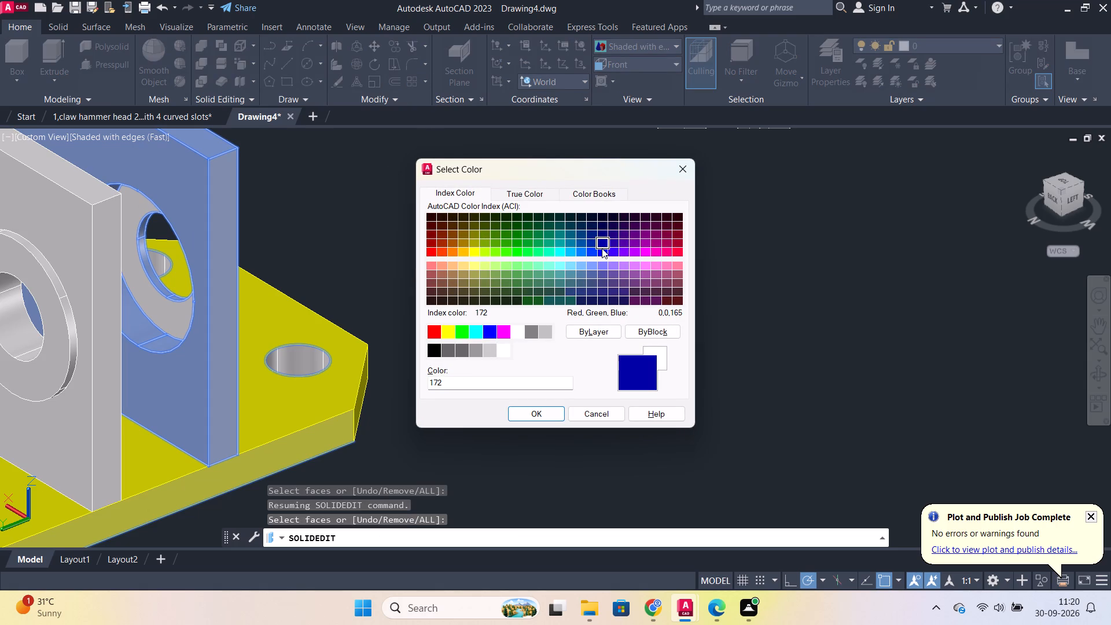
{"action": "left_click", "coordinate": [560, 418]}
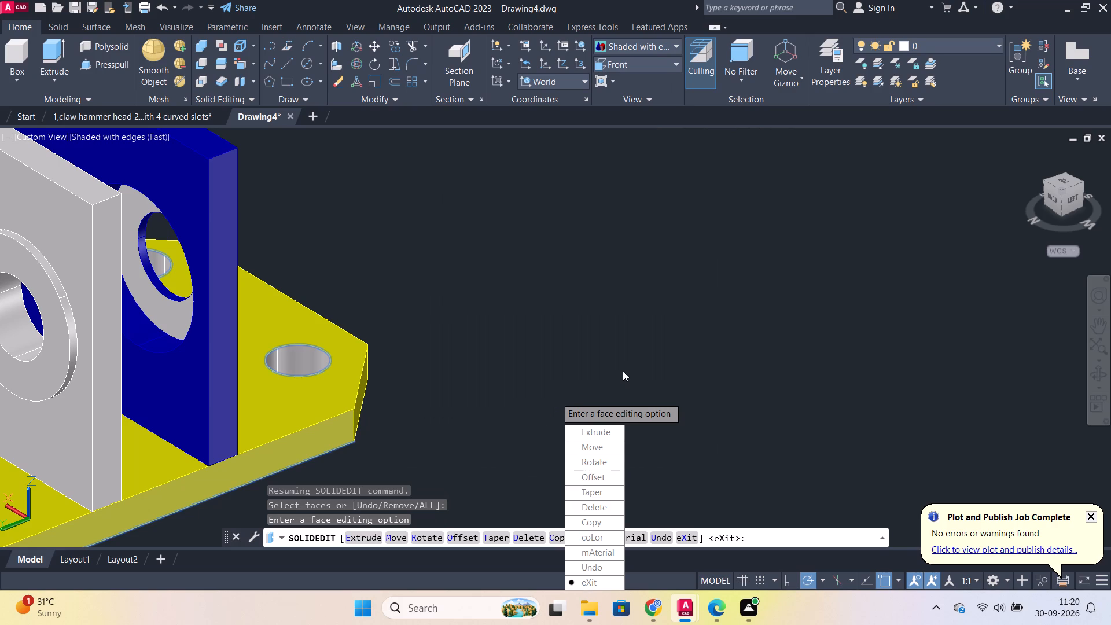
{"action": "key", "text": "Return"}
{"action": "key", "text": "Return"}
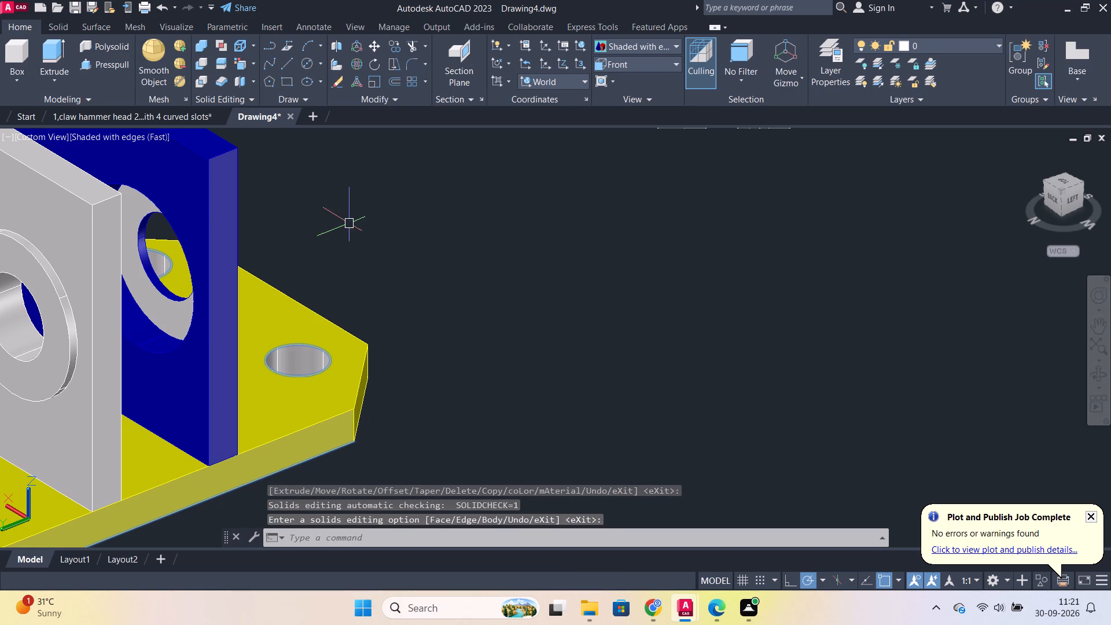
{"action": "key", "text": "Escape"}
Presspull the circular recess around the large hole on the blue bracket's inner side by 4.
{"action": "left_click", "coordinate": [116, 68]}
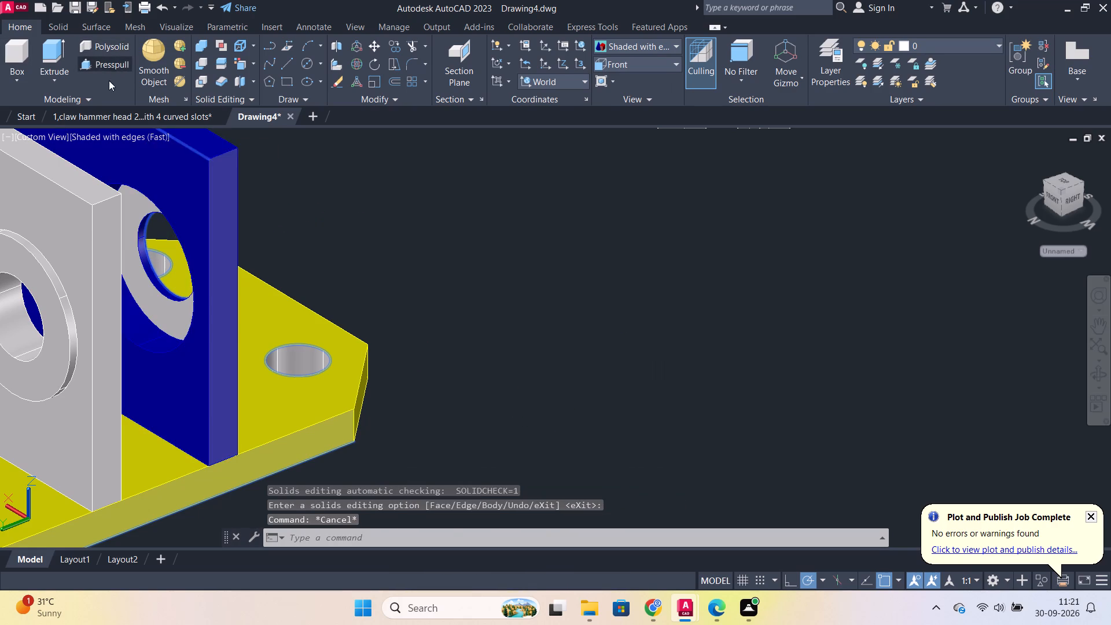
{"action": "left_click", "coordinate": [170, 318]}
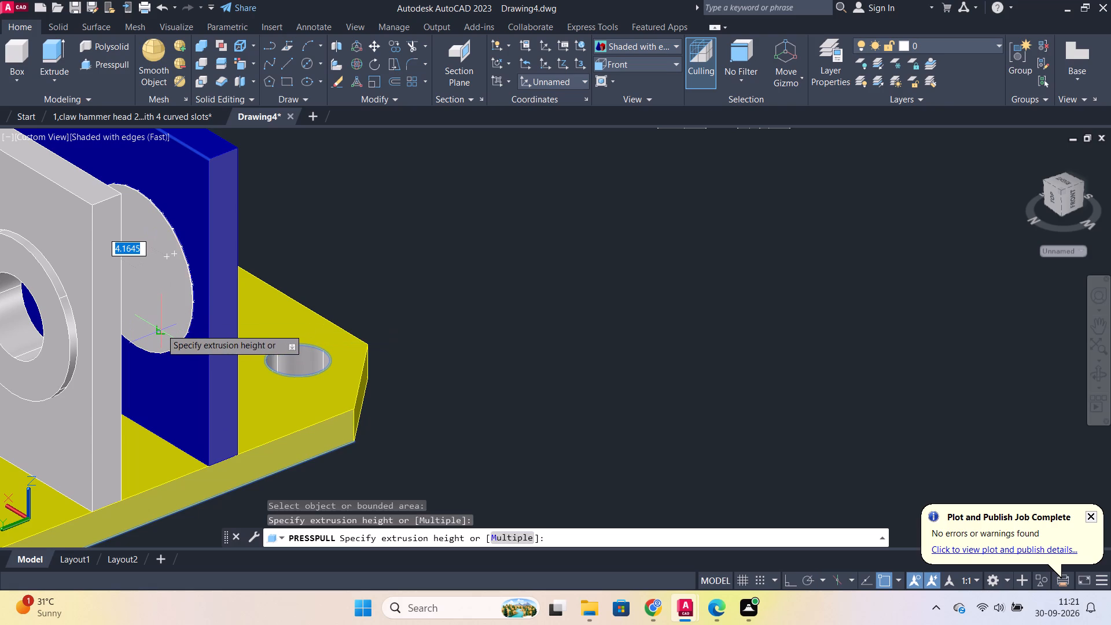
{"action": "key", "text": "4"}
{"action": "key", "text": "Return"}
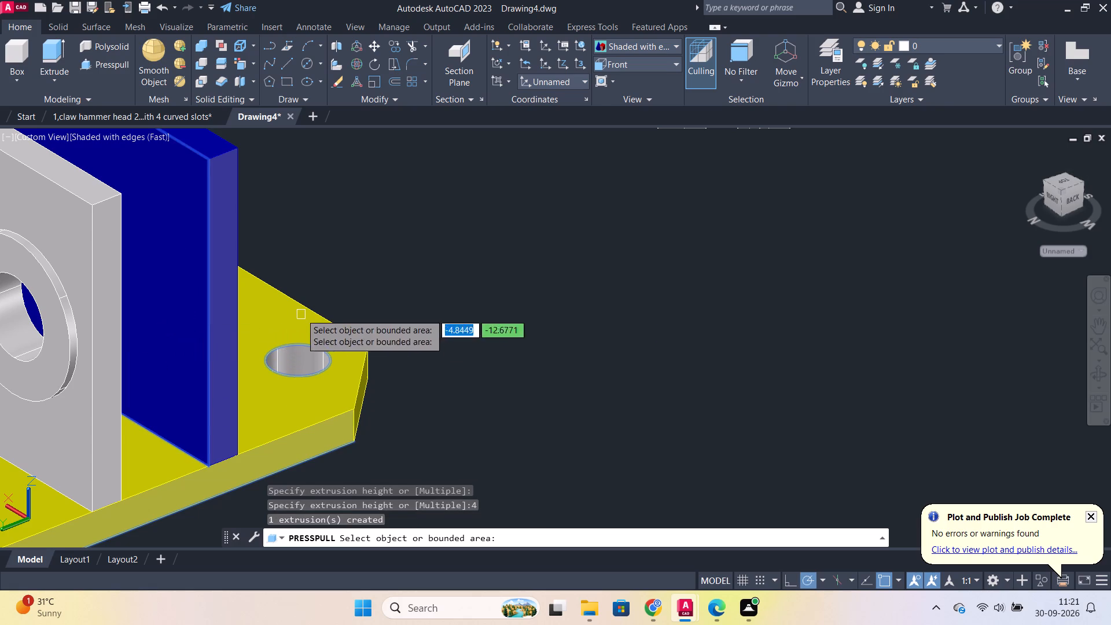
{"action": "middle_click_drag", "start_coordinate": [453, 317], "coordinate": [325, 312], "text": "shift"}
{"action": "middle_click_drag", "start_coordinate": [500, 315], "coordinate": [568, 382]}
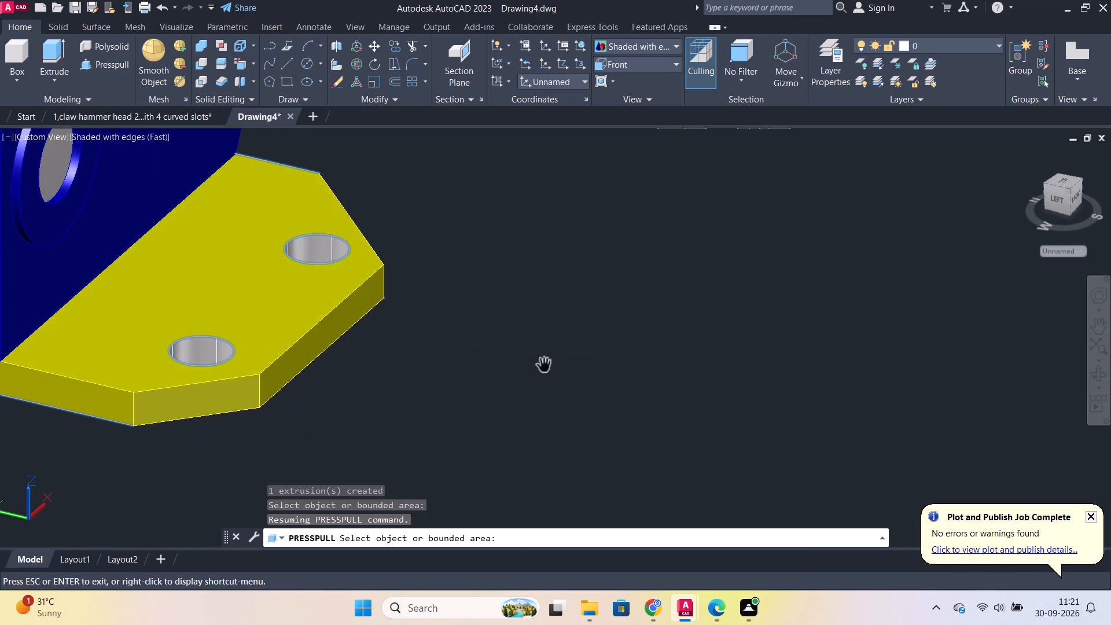
{"action": "middle_click_drag", "start_coordinate": [568, 382], "coordinate": [637, 446]}
{"action": "scroll", "coordinate": [595, 385], "scroll_direction": "up", "scroll_amount": 1}
{"action": "middle_click_drag", "start_coordinate": [609, 392], "coordinate": [770, 494]}
{"action": "key", "text": "Escape"}
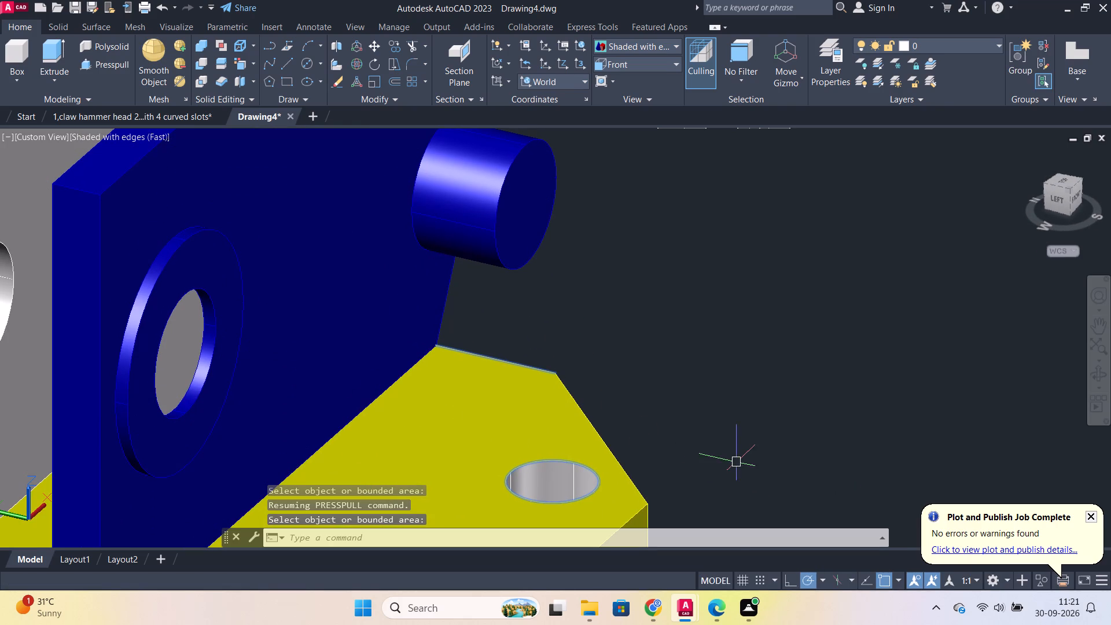
Presspull the large hole's circular area from the ring side through the blue bracket by about 8.4 and exit Presspull.
{"action": "left_click", "coordinate": [103, 72]}
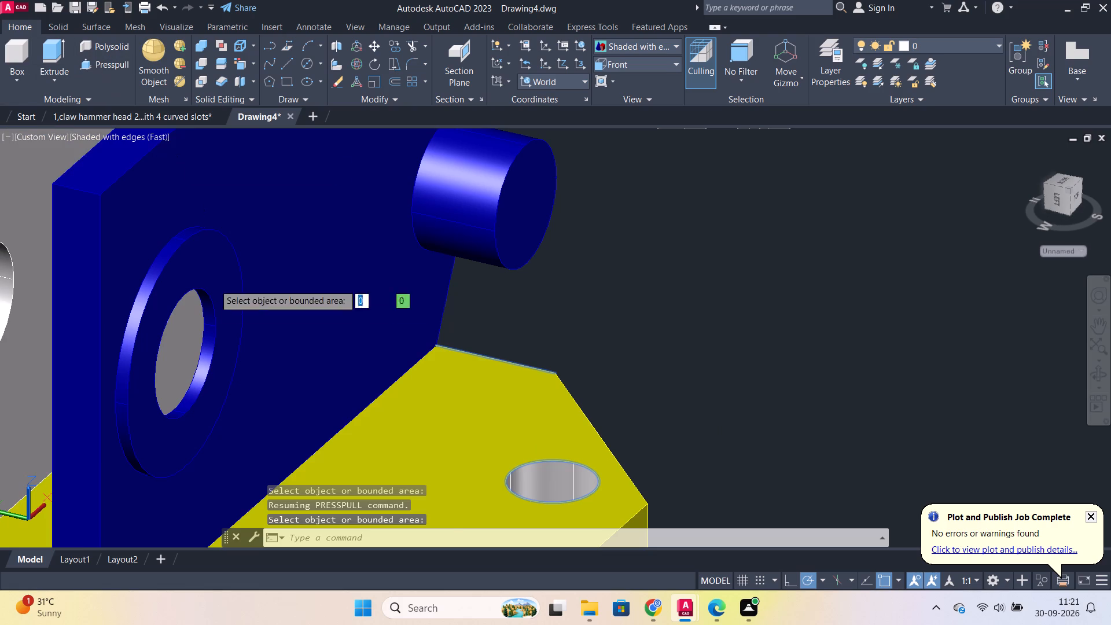
{"action": "left_click", "coordinate": [185, 340]}
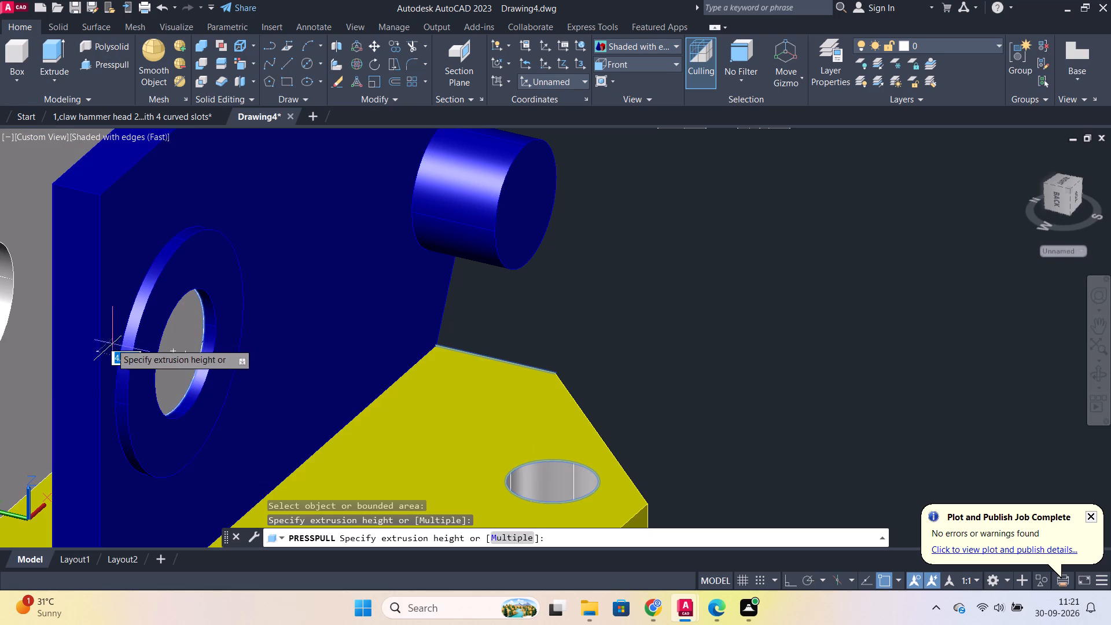
{"action": "middle_click_drag", "start_coordinate": [98, 365], "coordinate": [112, 366]}
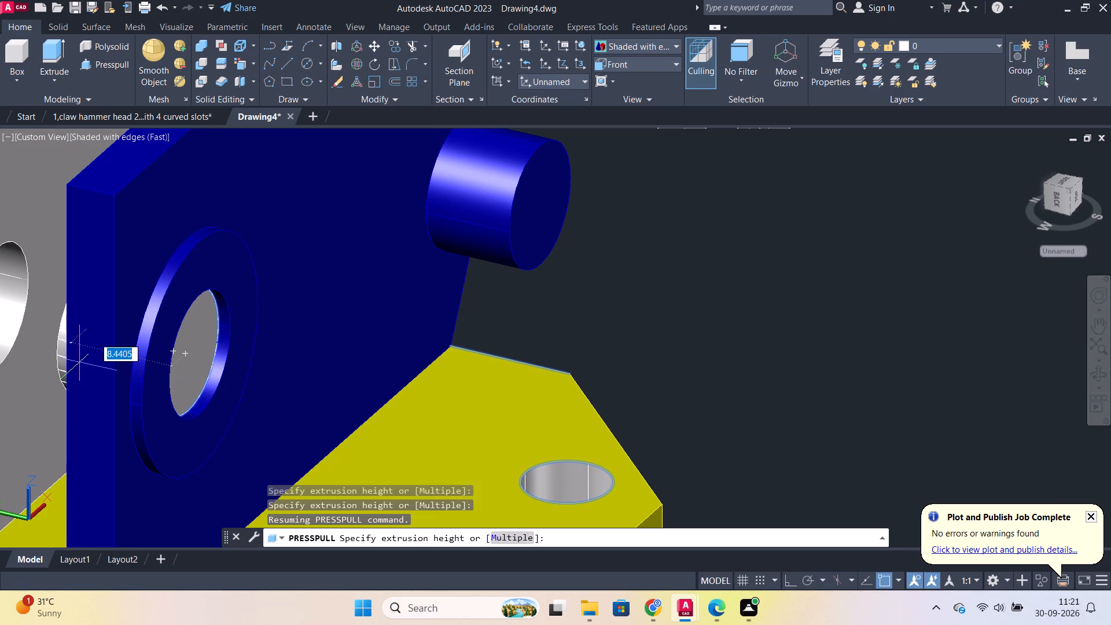
{"action": "left_click", "coordinate": [79, 362]}
{"action": "scroll", "coordinate": [240, 380], "scroll_direction": "down", "scroll_amount": 1}
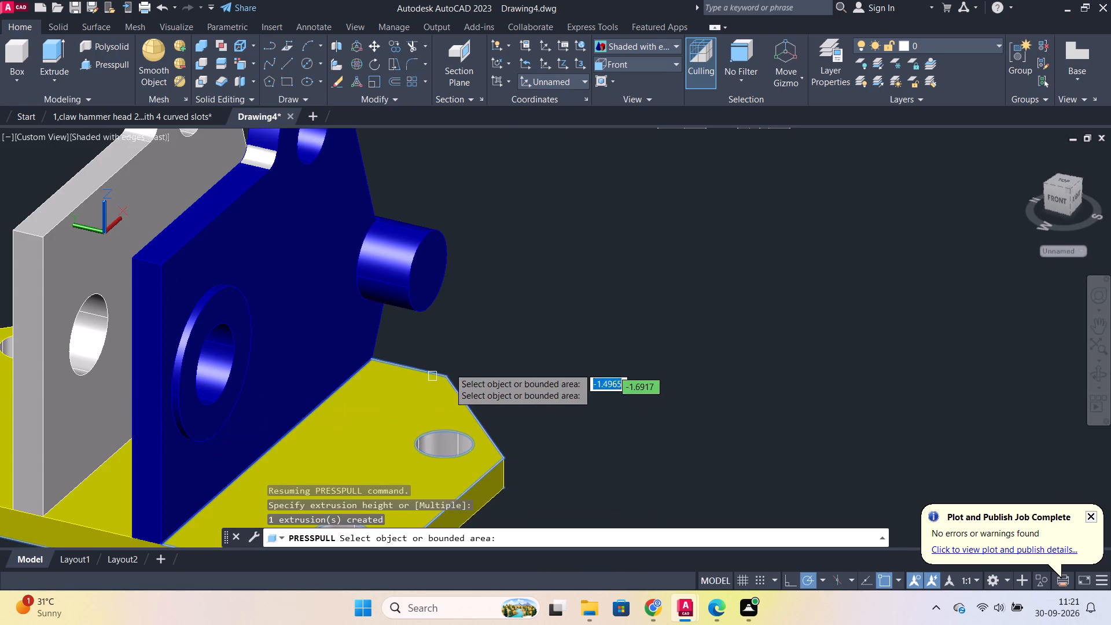
{"action": "middle_click_drag", "start_coordinate": [457, 366], "coordinate": [551, 341], "text": "shift"}
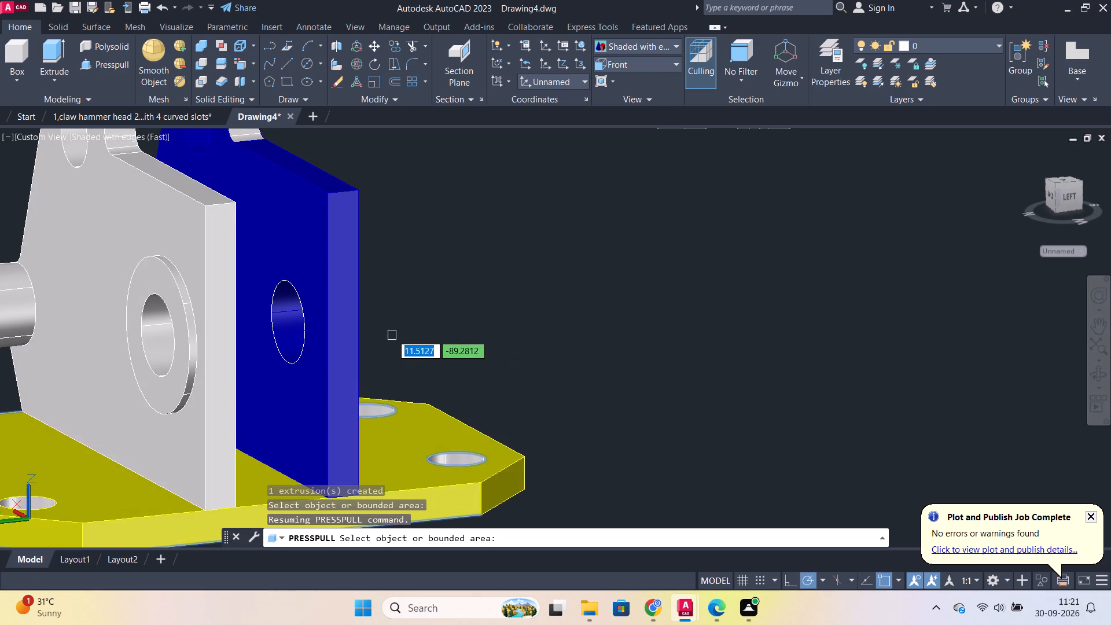
{"action": "scroll", "coordinate": [392, 334], "scroll_direction": "down", "scroll_amount": 1}
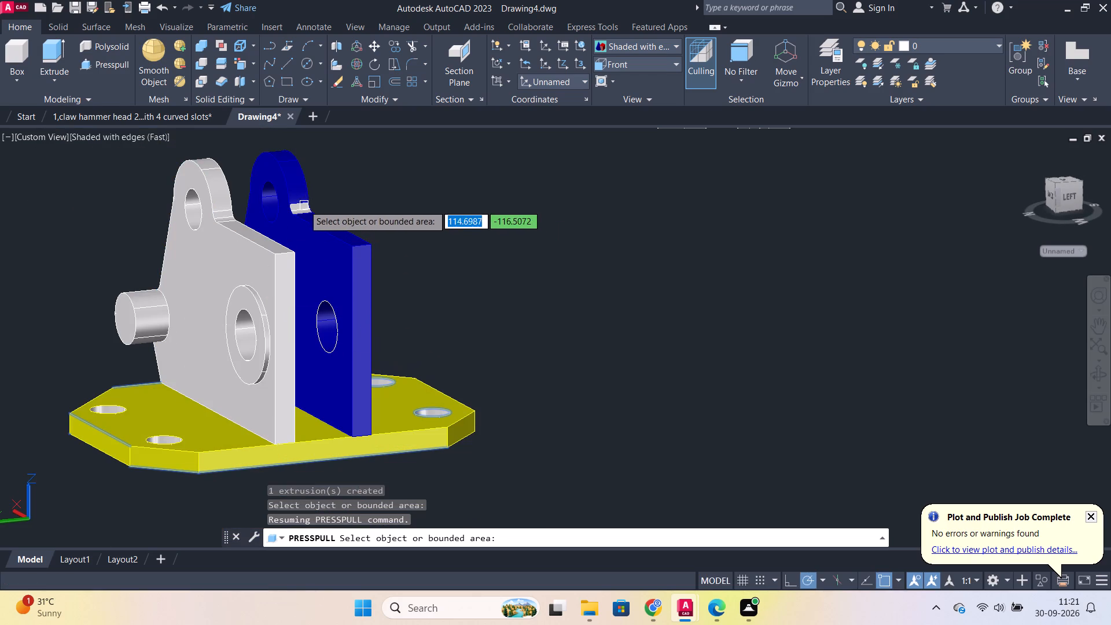
{"action": "left_click", "coordinate": [304, 205]}
{"action": "left_click", "coordinate": [298, 208]}
{"action": "key", "text": "Escape"}
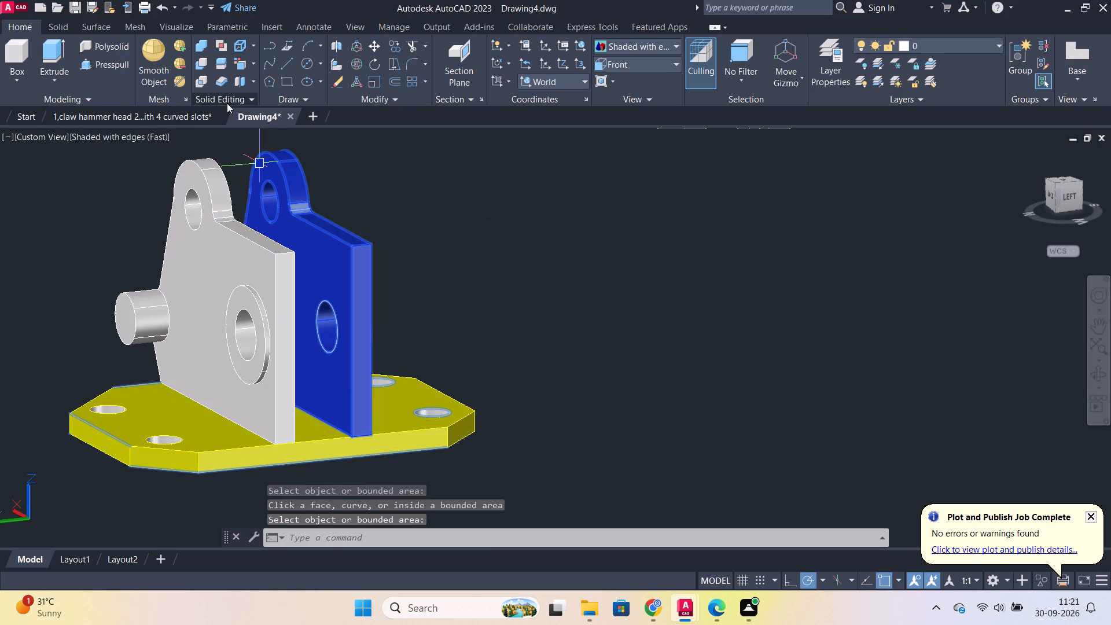
Select the uncoloured fillet face below the blue bracket's rounded top for face colouring, and try adding the grey bracket's faces.
{"action": "left_click", "coordinate": [241, 60]}
{"action": "scroll", "coordinate": [288, 191], "scroll_direction": "up", "scroll_amount": 2}
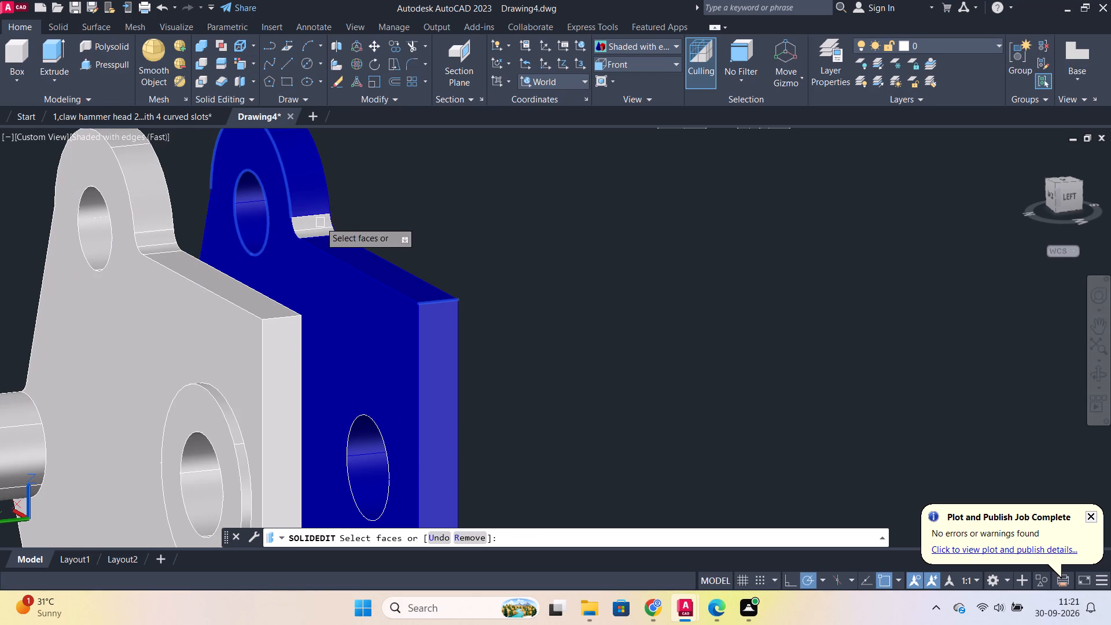
{"action": "left_click", "coordinate": [320, 225]}
{"action": "left_click", "coordinate": [219, 350]}
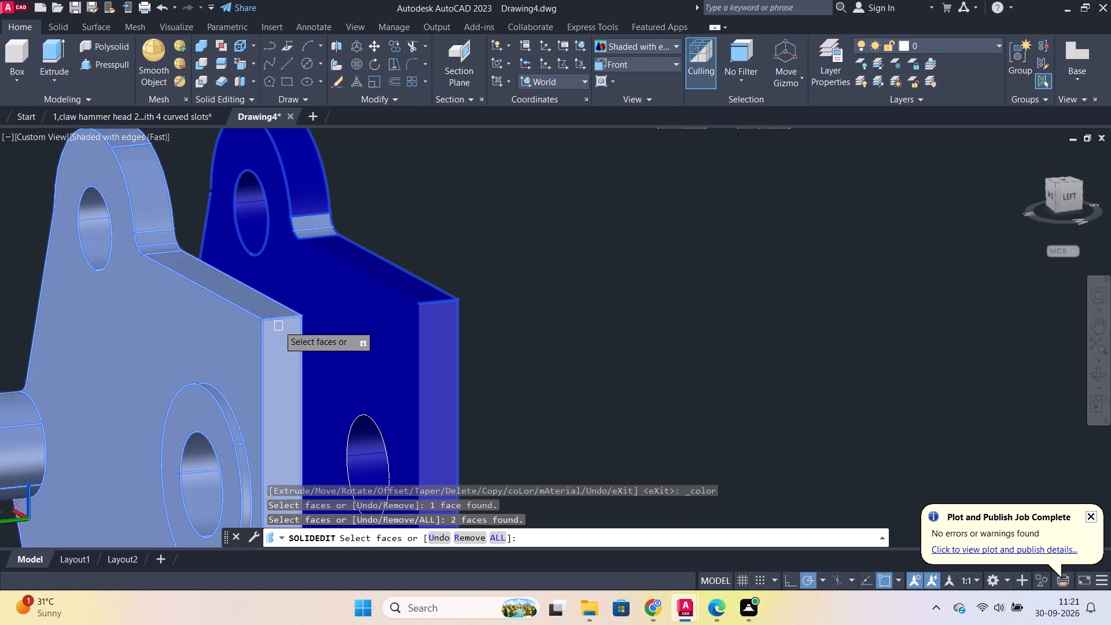
{"action": "left_click", "coordinate": [277, 321]}
{"action": "left_click", "coordinate": [277, 321]}
{"action": "scroll", "coordinate": [295, 338], "scroll_direction": "down", "scroll_amount": 2}
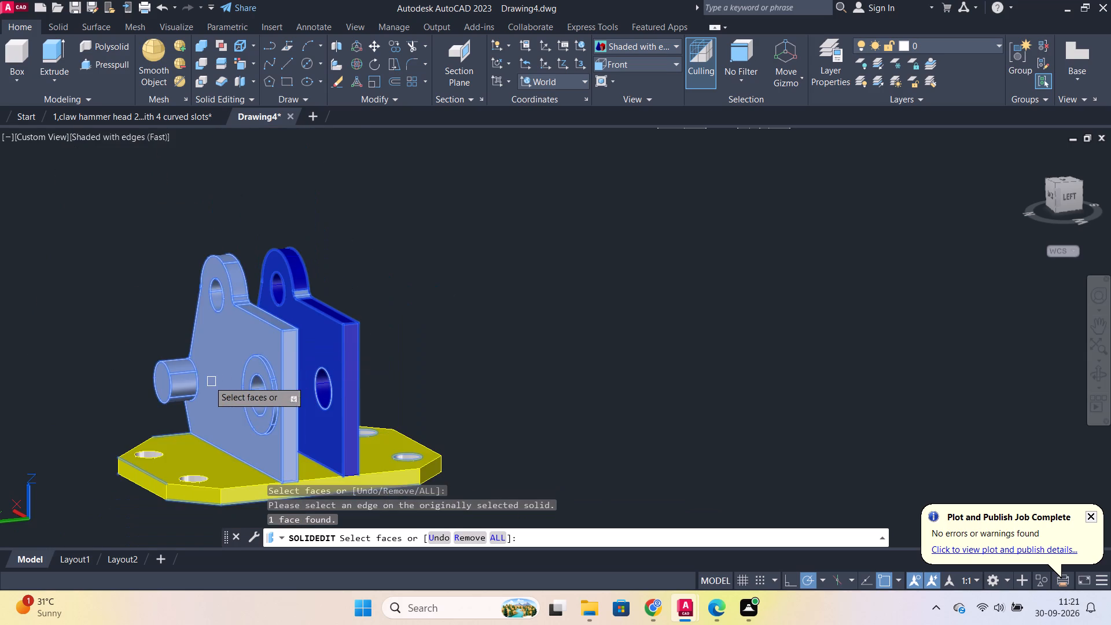
{"action": "left_click", "coordinate": [192, 383]}
{"action": "left_click", "coordinate": [184, 383]}
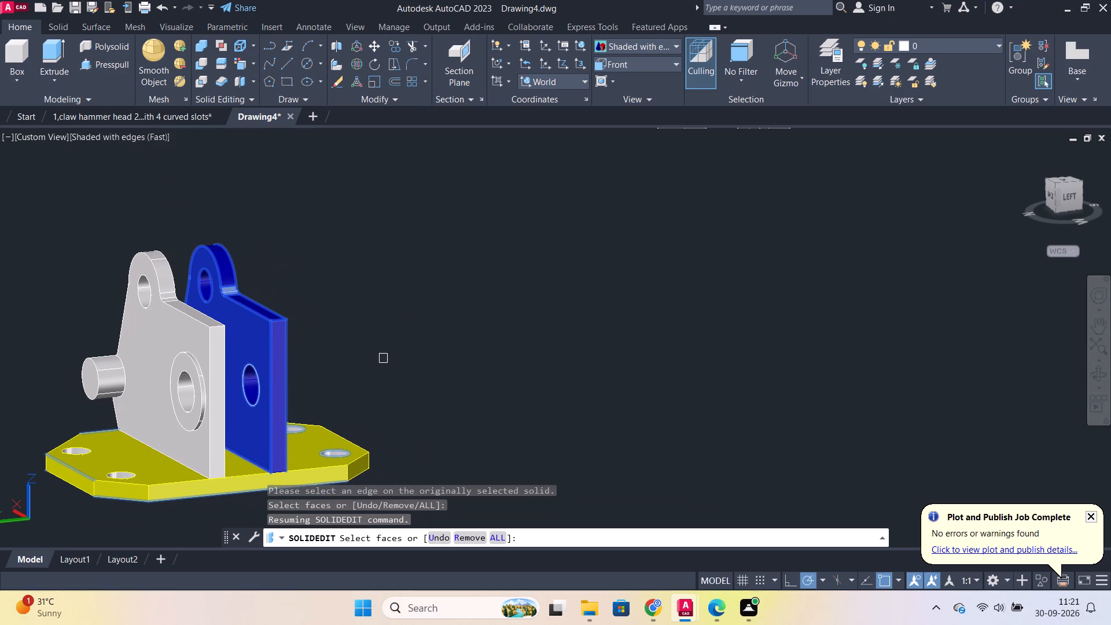
{"action": "middle_click_drag", "start_coordinate": [431, 374], "coordinate": [375, 383], "text": "shift"}
{"action": "scroll", "coordinate": [138, 361], "scroll_direction": "up", "scroll_amount": 1}
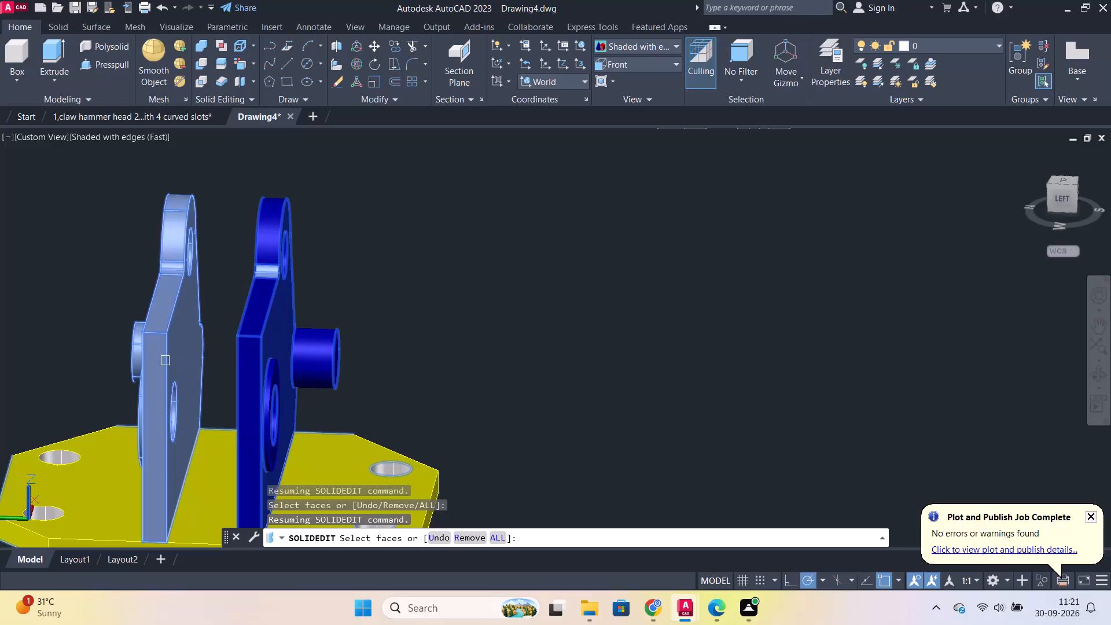
{"action": "left_click", "coordinate": [185, 347]}
{"action": "left_click_drag", "start_coordinate": [189, 303], "coordinate": [192, 290]}
{"action": "left_click", "coordinate": [184, 228]}
{"action": "left_click", "coordinate": [184, 224]}
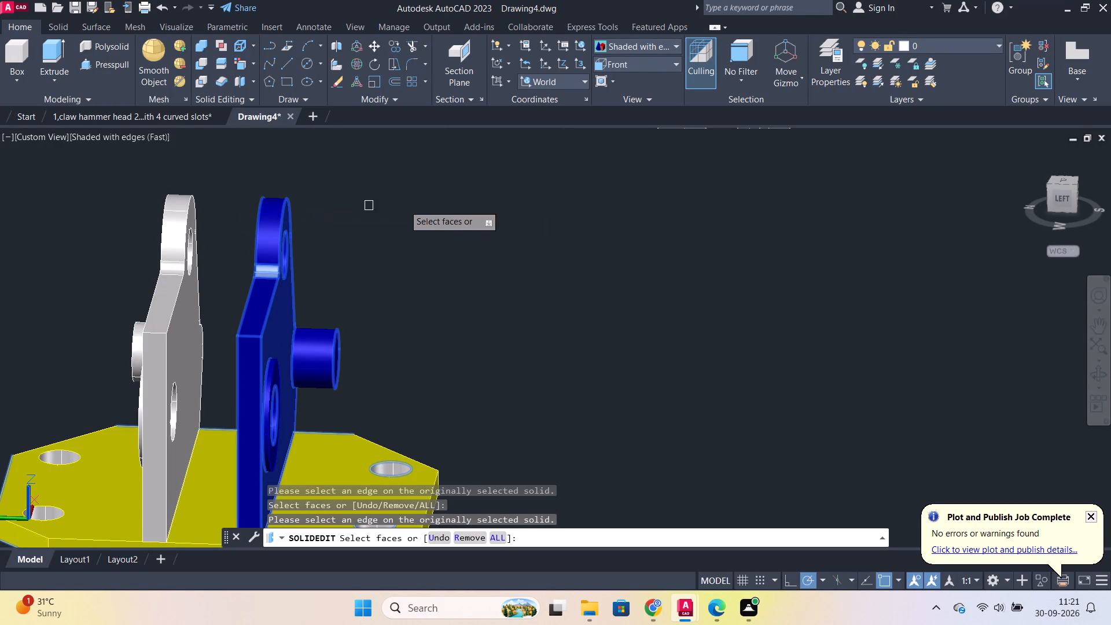
Apply blue index colour 170 to the selected fillet face and exit solid editing.
{"action": "key", "text": "Return"}
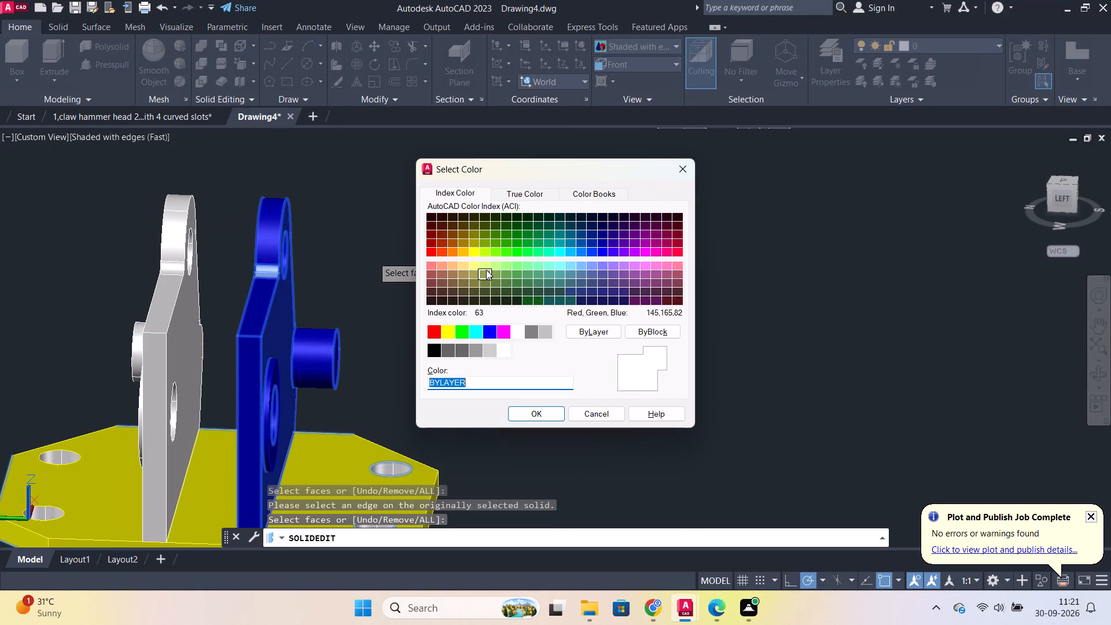
{"action": "left_click", "coordinate": [599, 255]}
{"action": "left_click", "coordinate": [546, 414]}
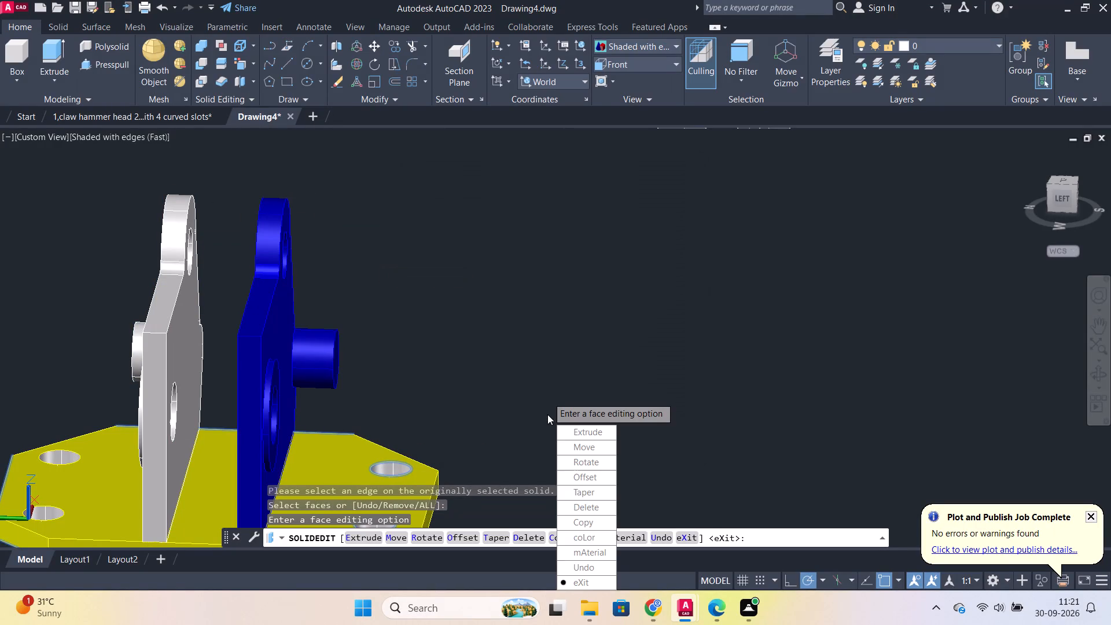
{"action": "key", "text": "Return"}
{"action": "key", "text": "Return"}
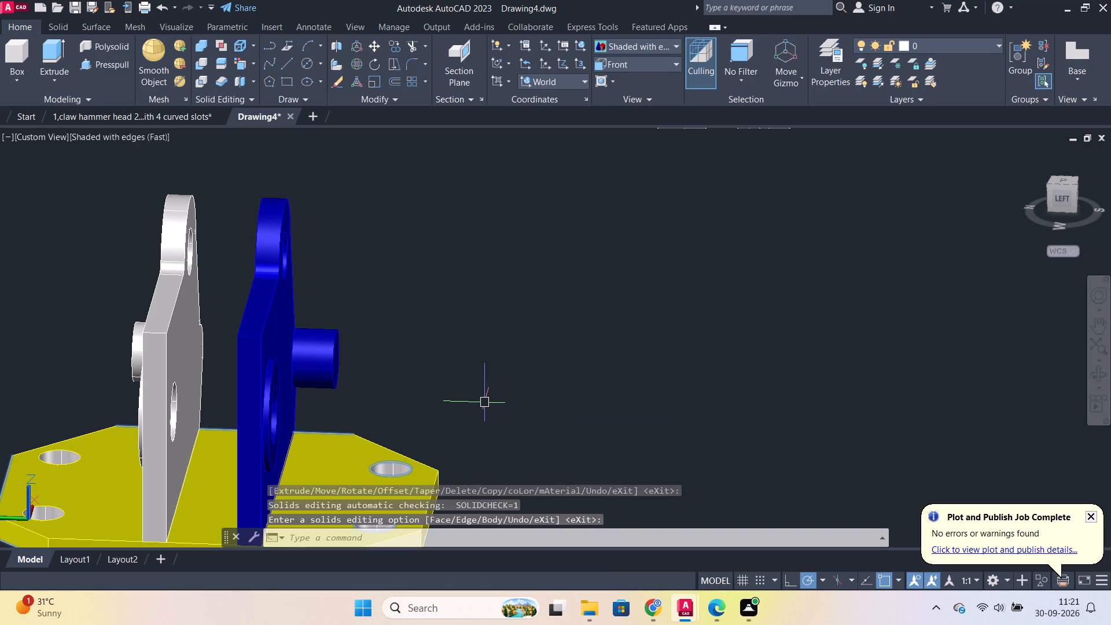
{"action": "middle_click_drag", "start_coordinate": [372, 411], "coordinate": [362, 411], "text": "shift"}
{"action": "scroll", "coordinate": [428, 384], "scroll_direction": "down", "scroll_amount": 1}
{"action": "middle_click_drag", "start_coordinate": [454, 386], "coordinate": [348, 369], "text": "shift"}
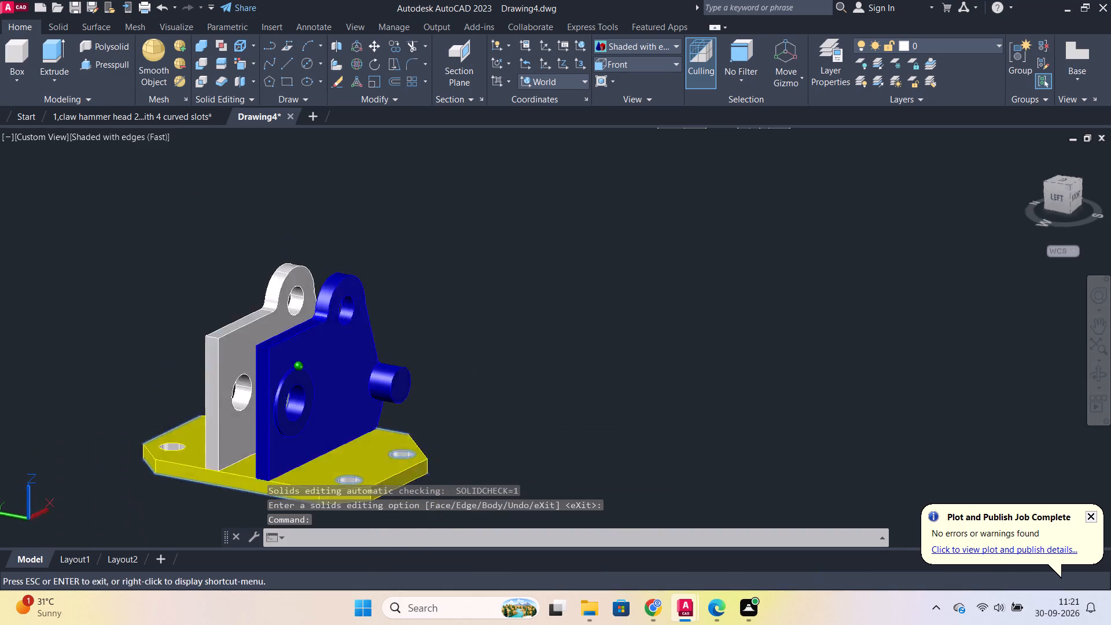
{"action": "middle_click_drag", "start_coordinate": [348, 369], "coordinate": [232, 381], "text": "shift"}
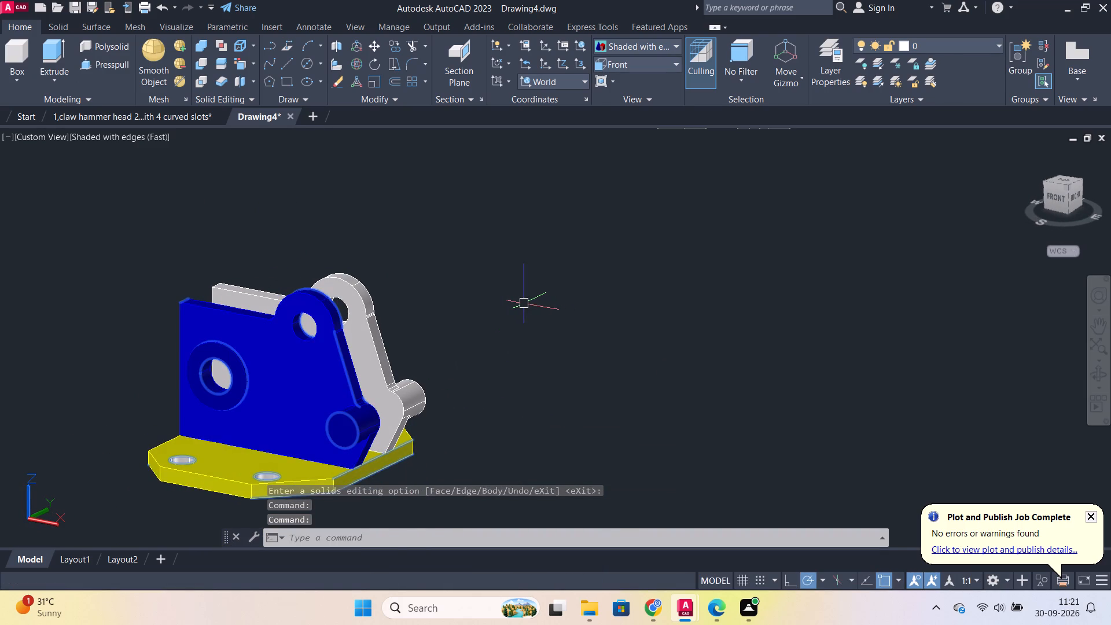
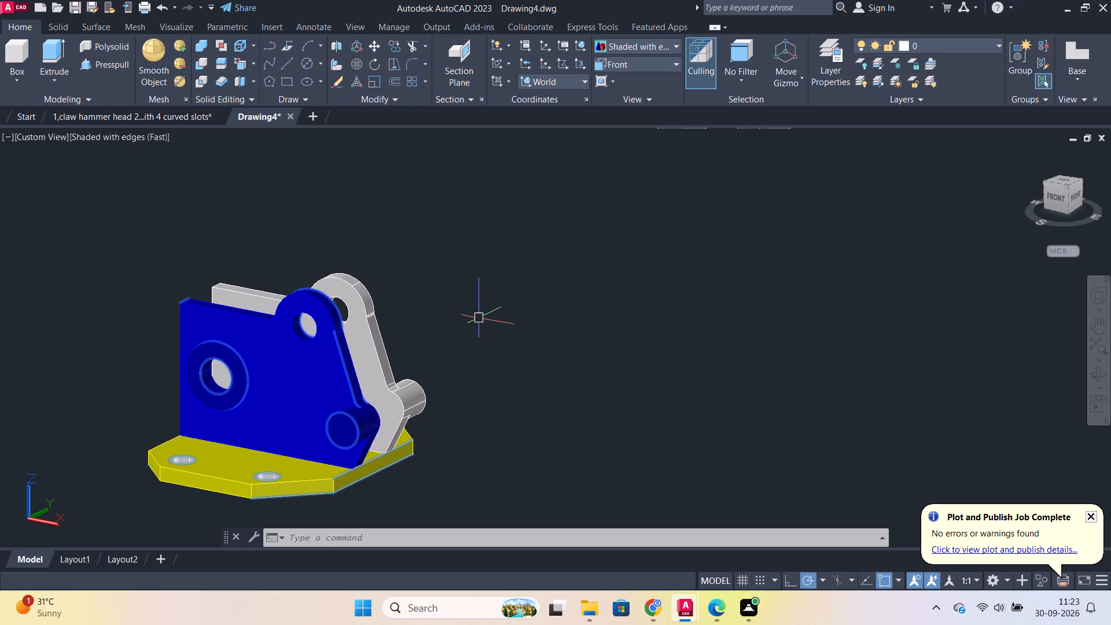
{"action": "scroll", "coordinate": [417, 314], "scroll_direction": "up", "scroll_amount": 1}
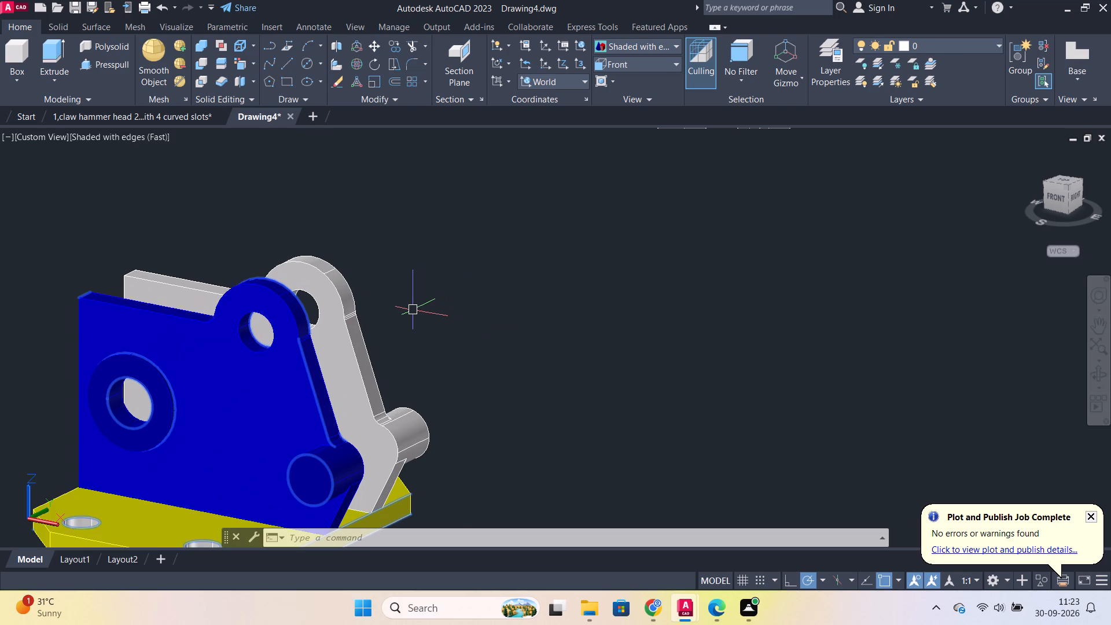
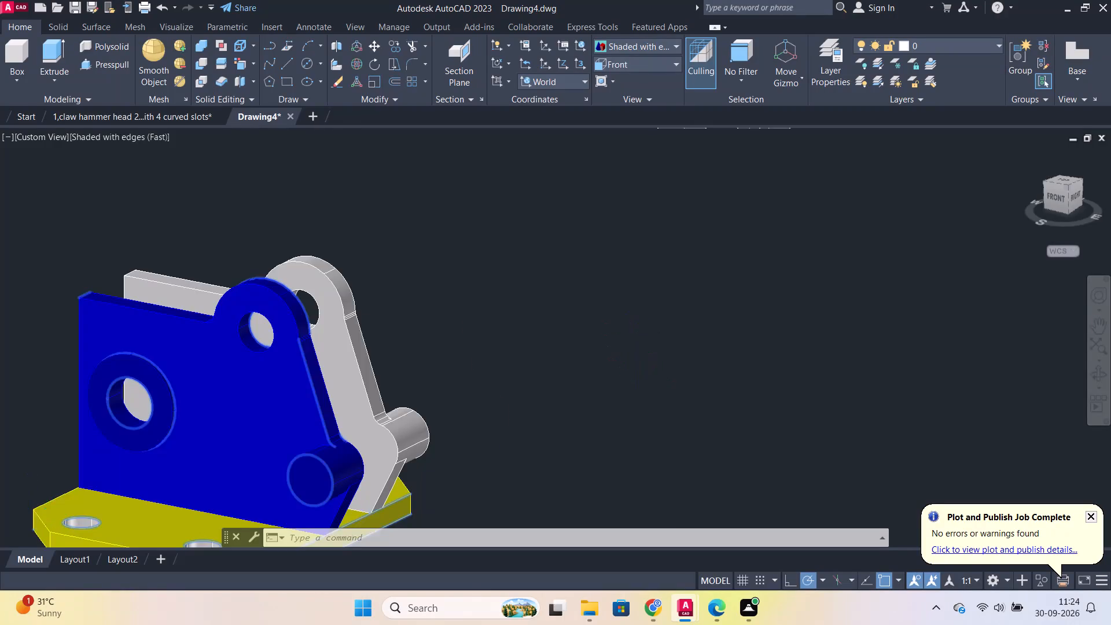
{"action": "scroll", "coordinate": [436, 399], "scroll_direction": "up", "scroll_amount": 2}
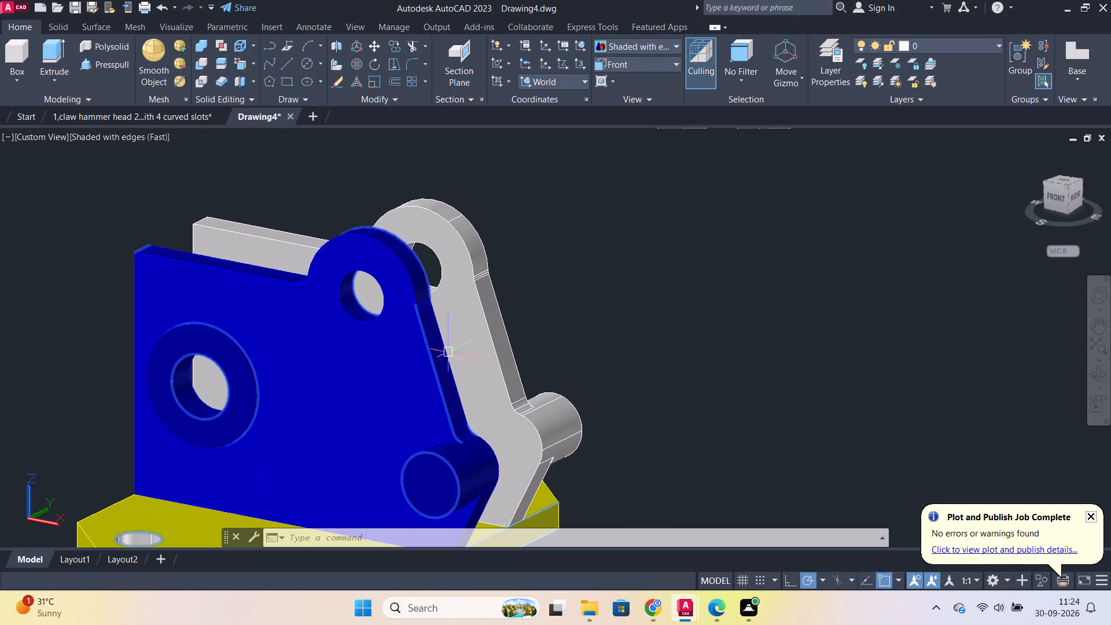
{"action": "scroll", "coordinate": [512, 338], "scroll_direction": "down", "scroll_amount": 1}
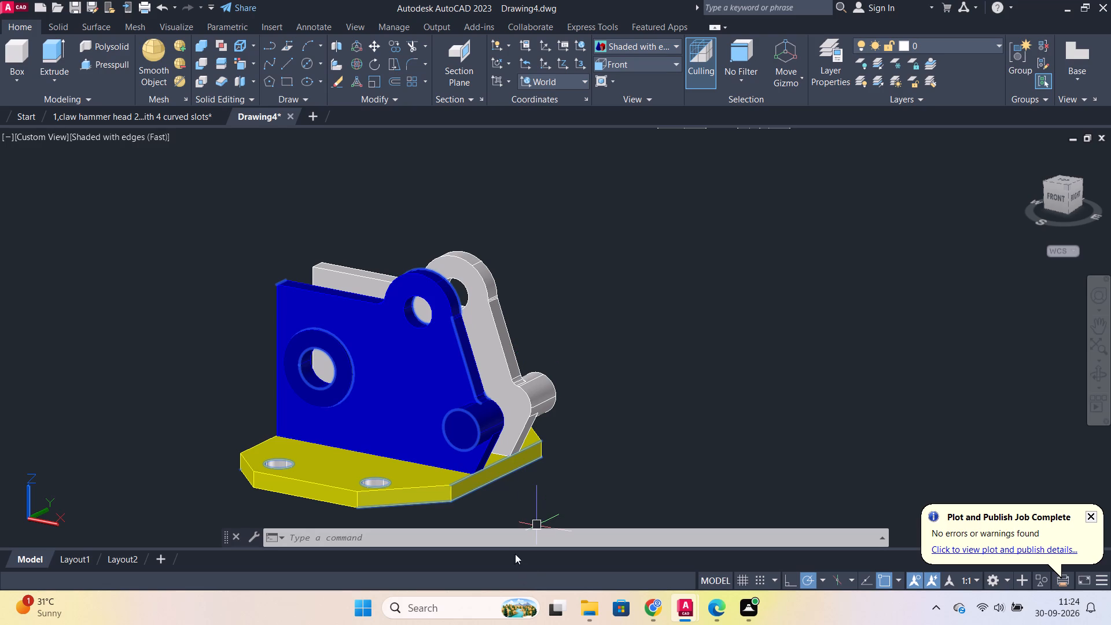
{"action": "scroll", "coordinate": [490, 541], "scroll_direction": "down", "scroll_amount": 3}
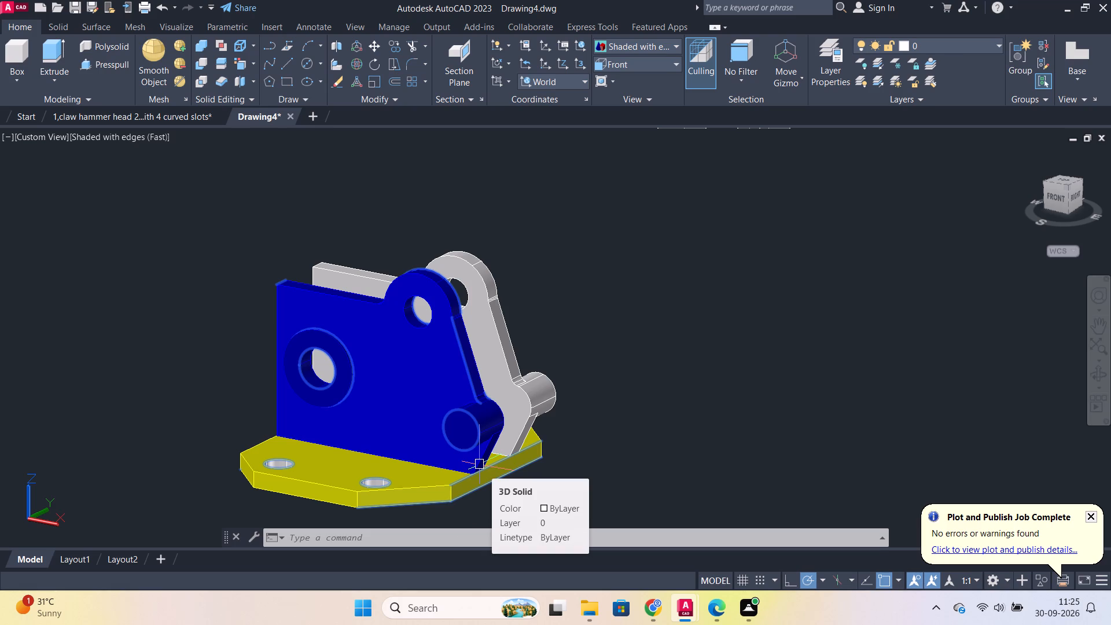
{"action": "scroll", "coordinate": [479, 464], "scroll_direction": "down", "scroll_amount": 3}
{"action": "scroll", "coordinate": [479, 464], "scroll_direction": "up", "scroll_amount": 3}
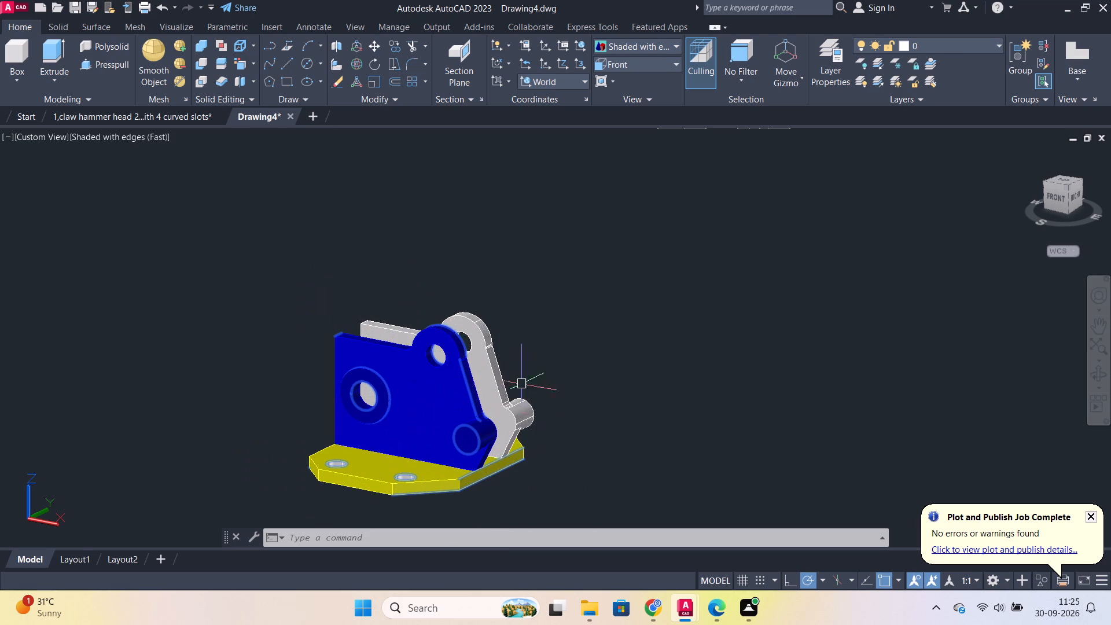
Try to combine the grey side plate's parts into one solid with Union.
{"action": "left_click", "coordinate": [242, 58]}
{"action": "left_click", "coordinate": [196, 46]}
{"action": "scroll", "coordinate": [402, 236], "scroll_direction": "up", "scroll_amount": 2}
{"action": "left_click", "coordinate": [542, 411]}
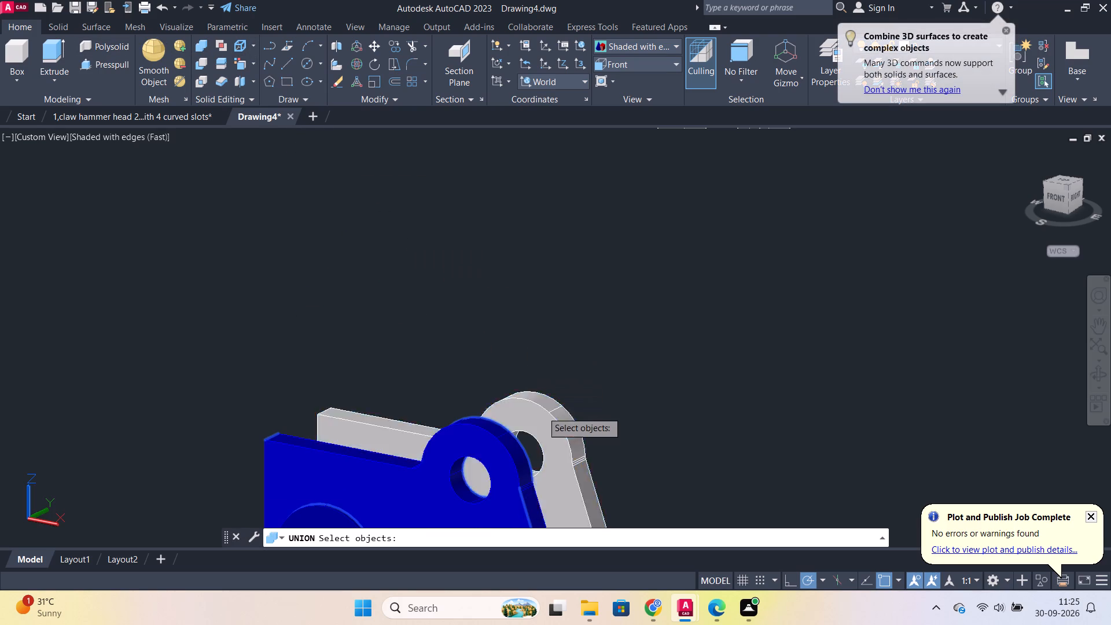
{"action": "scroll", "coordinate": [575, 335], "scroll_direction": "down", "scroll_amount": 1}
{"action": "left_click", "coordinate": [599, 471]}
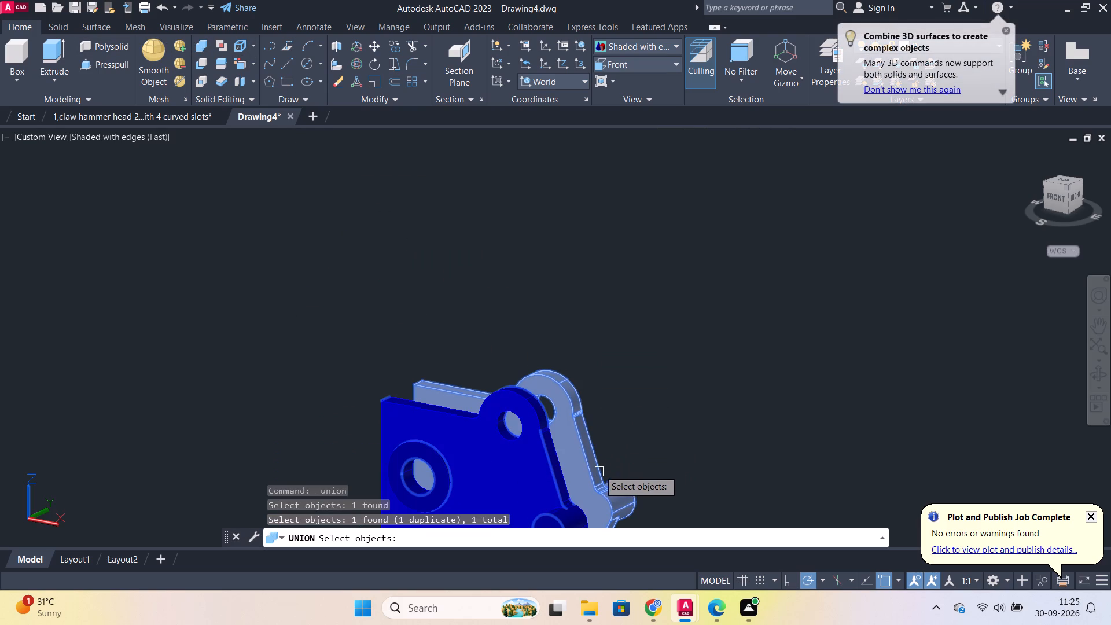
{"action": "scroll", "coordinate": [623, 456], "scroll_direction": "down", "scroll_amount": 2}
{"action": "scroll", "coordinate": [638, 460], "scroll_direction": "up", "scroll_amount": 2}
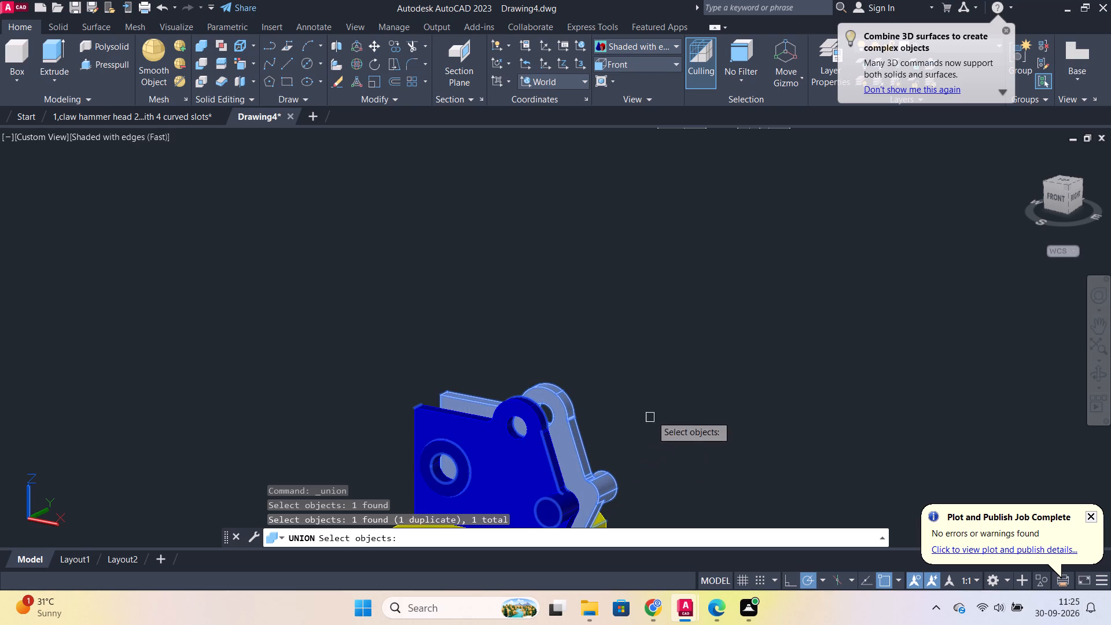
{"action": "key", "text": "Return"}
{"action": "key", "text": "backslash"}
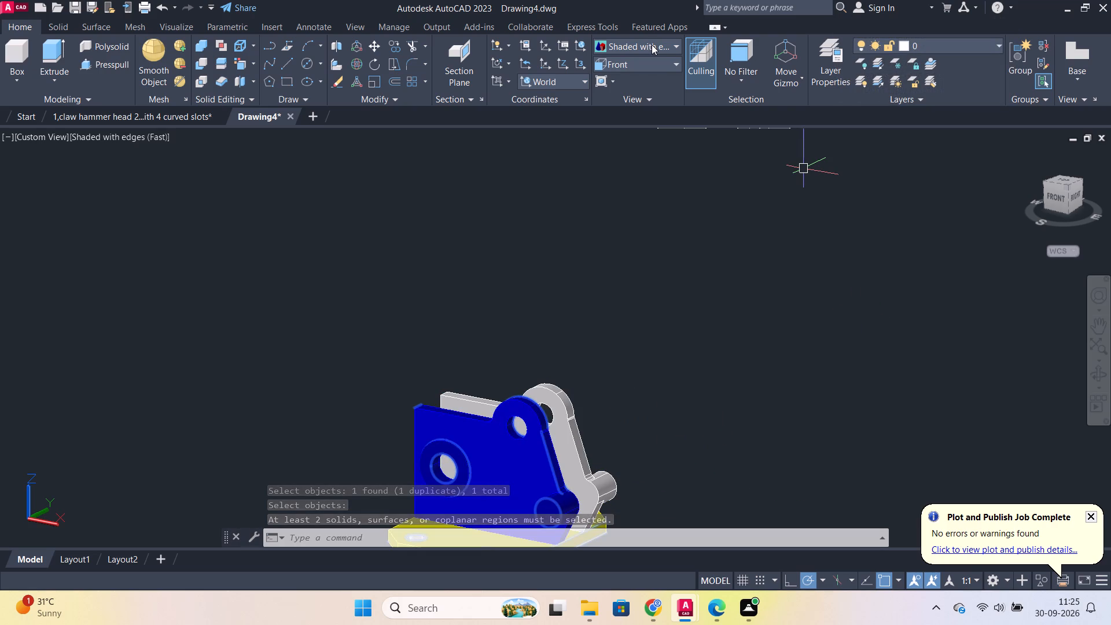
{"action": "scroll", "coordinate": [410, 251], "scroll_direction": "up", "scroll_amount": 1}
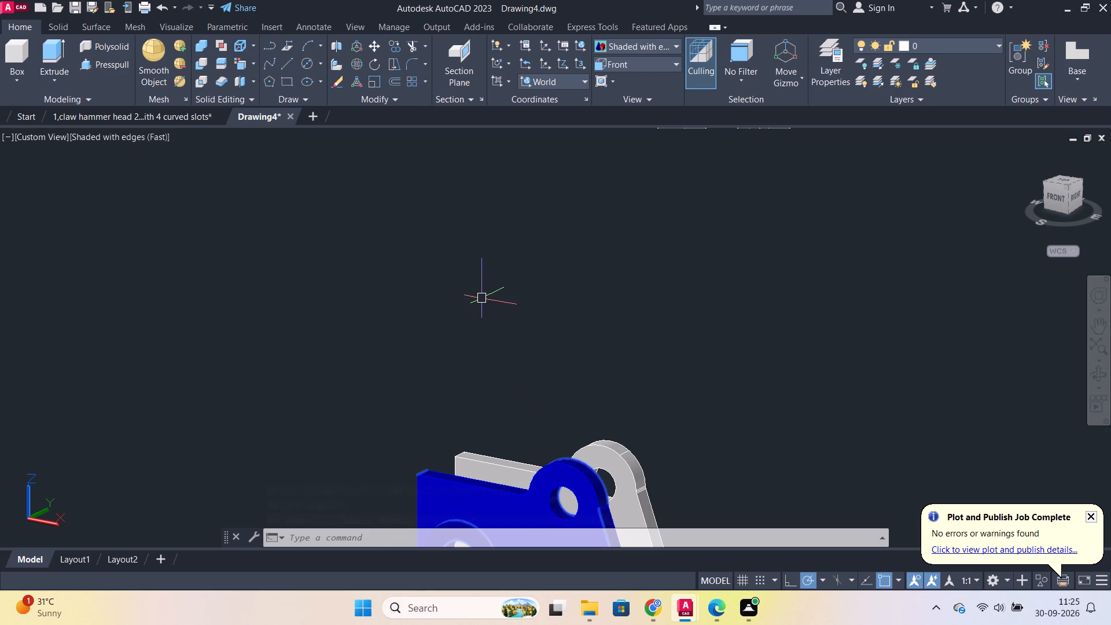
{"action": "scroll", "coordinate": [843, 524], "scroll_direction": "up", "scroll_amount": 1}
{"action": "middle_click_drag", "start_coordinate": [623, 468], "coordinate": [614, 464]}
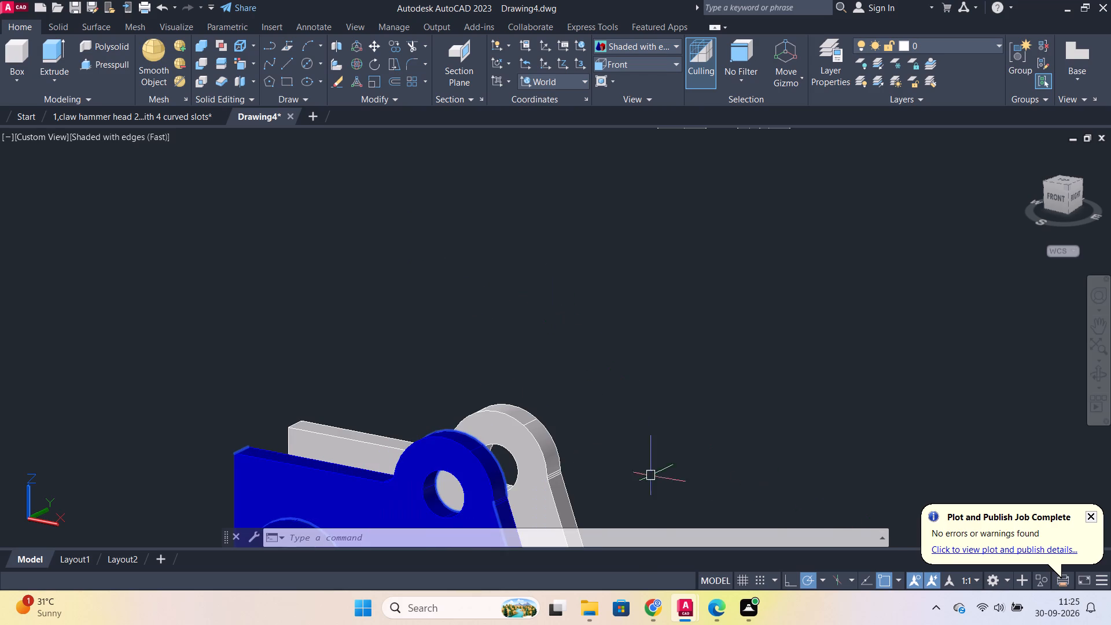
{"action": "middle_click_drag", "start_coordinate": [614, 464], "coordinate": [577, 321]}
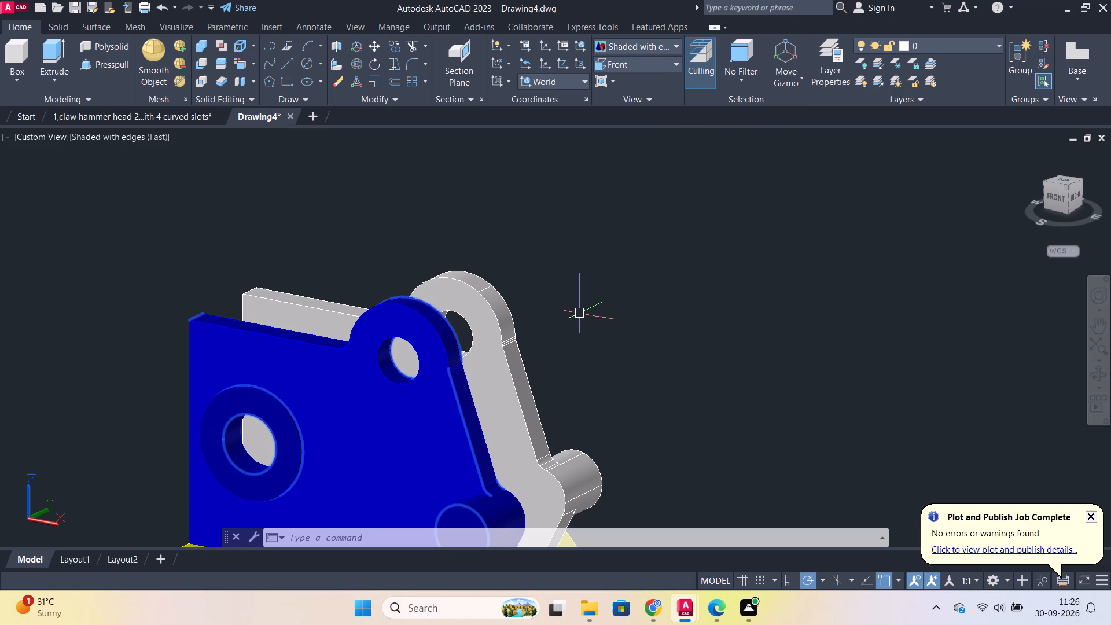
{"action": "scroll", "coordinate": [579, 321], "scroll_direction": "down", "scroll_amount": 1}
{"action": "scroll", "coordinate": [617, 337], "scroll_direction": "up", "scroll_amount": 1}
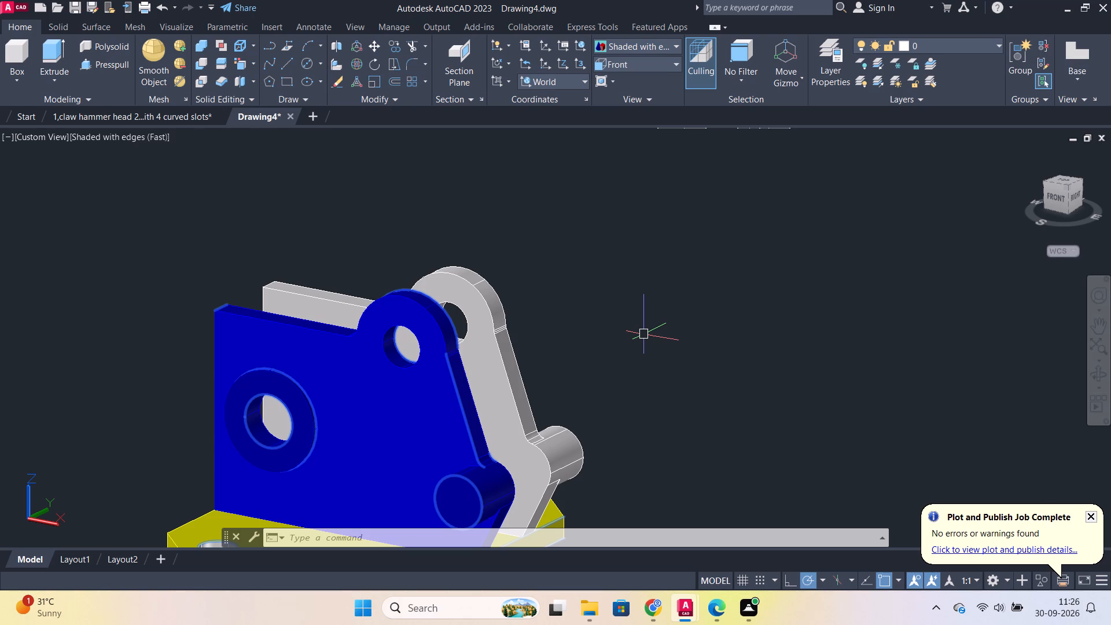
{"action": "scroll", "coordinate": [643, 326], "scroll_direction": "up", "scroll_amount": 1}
Color the grey side plate's faces, including its pin, ring boss, holes and edge faces, blue with index color 170.
{"action": "middle_click_drag", "start_coordinate": [653, 327], "coordinate": [629, 327], "text": "shift"}
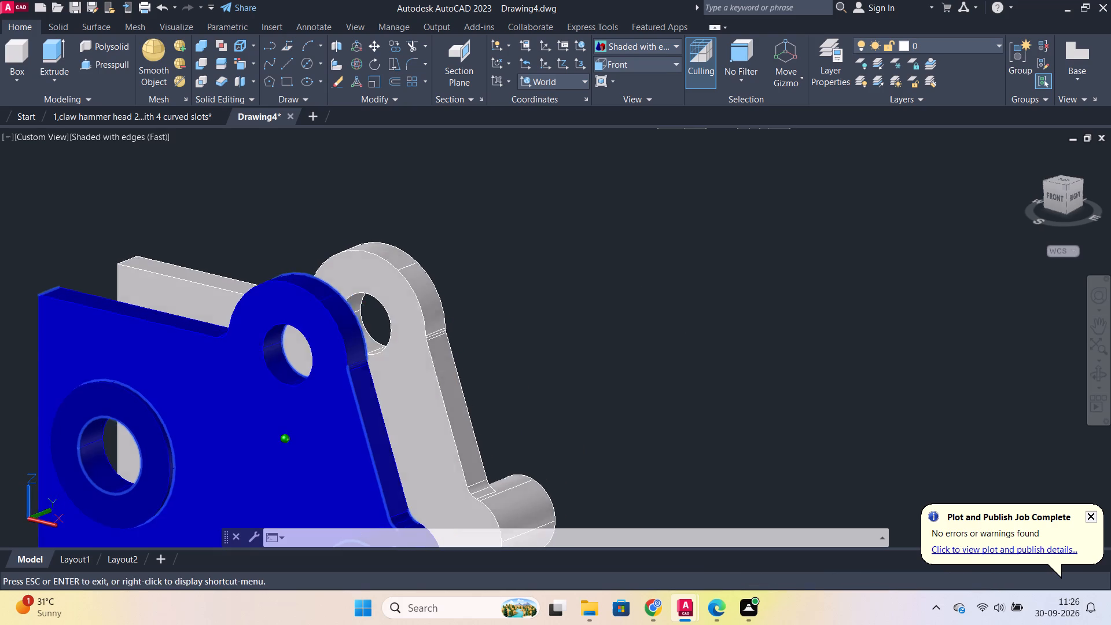
{"action": "middle_click_drag", "start_coordinate": [629, 327], "coordinate": [477, 297], "text": "shift"}
{"action": "scroll", "coordinate": [530, 303], "scroll_direction": "down", "scroll_amount": 1}
{"action": "middle_click_drag", "start_coordinate": [583, 350], "coordinate": [591, 266]}
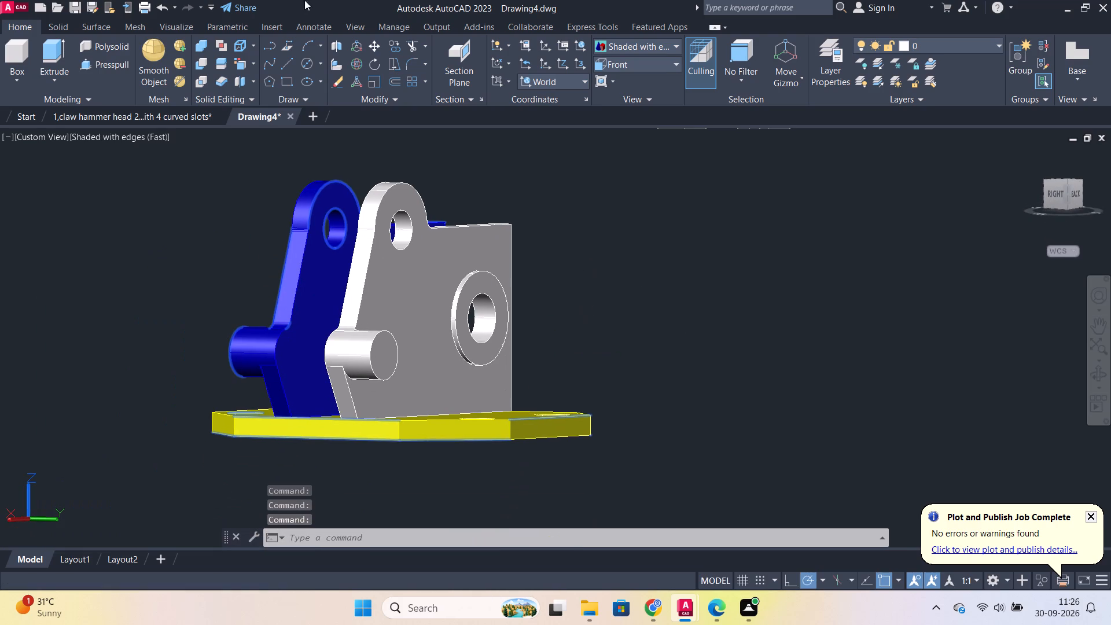
{"action": "left_click", "coordinate": [237, 55]}
{"action": "left_click", "coordinate": [491, 264]}
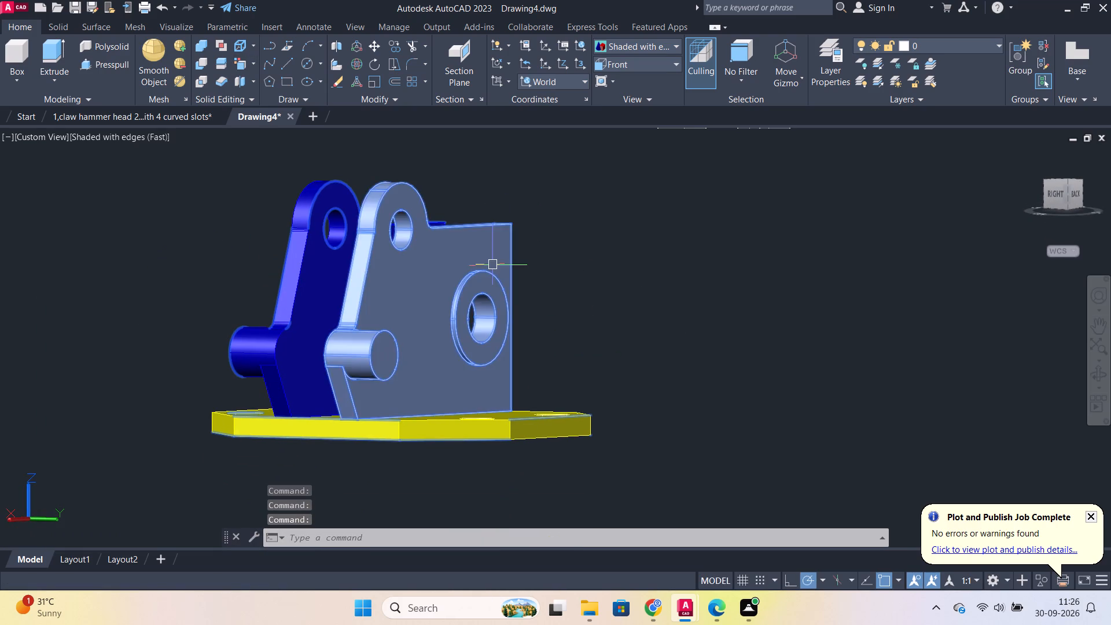
{"action": "left_click", "coordinate": [248, 69]}
{"action": "left_click", "coordinate": [241, 60]}
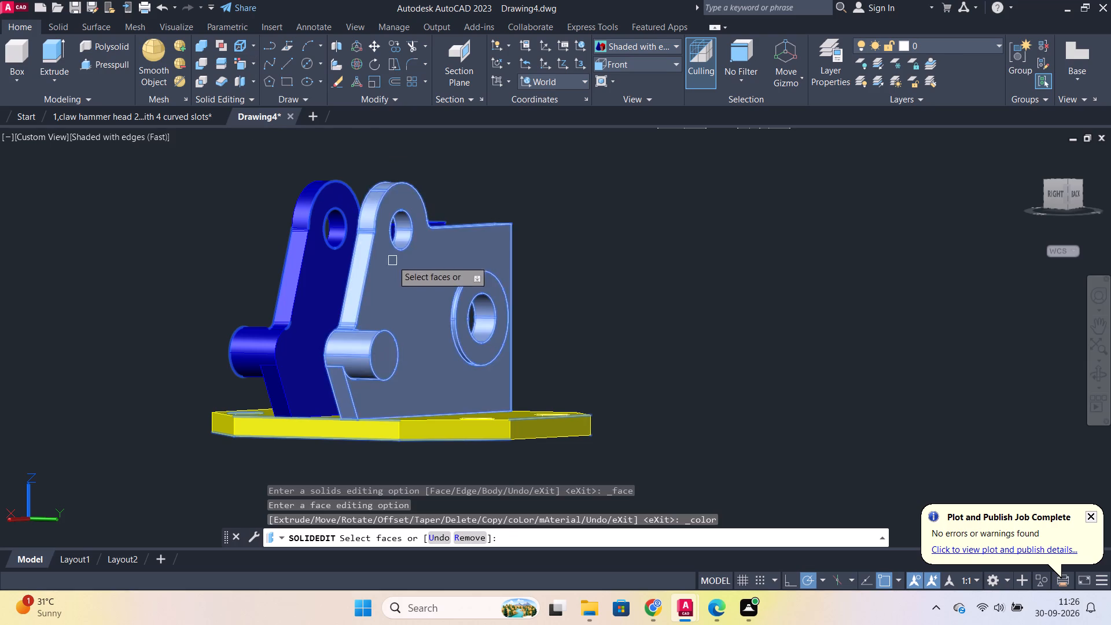
{"action": "left_click", "coordinate": [392, 260]}
{"action": "left_click", "coordinate": [356, 303]}
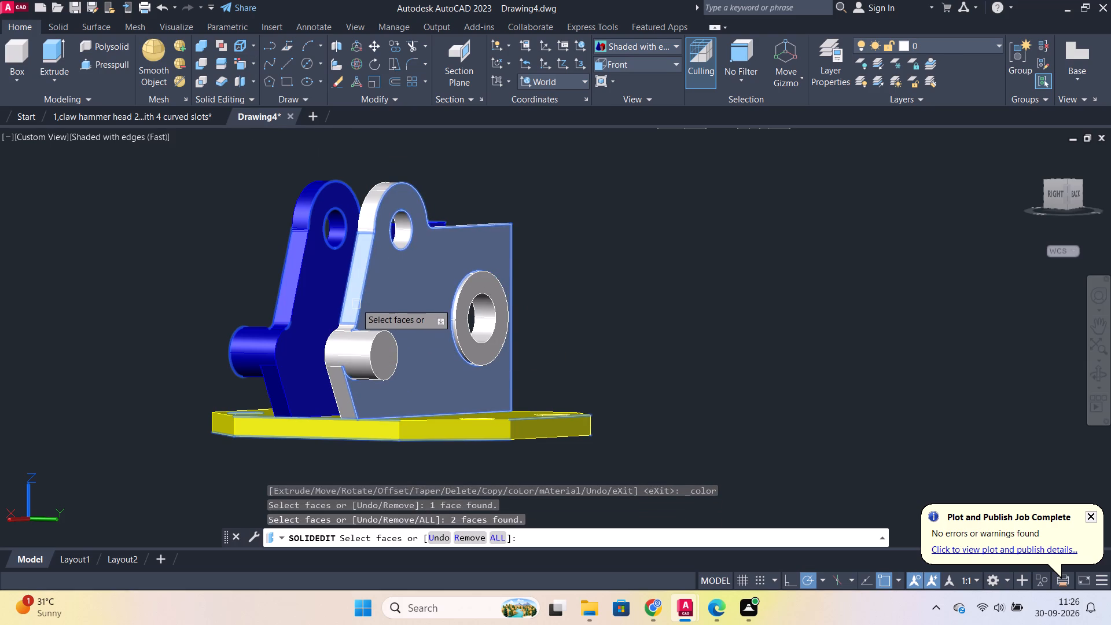
{"action": "left_click", "coordinate": [388, 339]}
{"action": "left_click", "coordinate": [339, 388]}
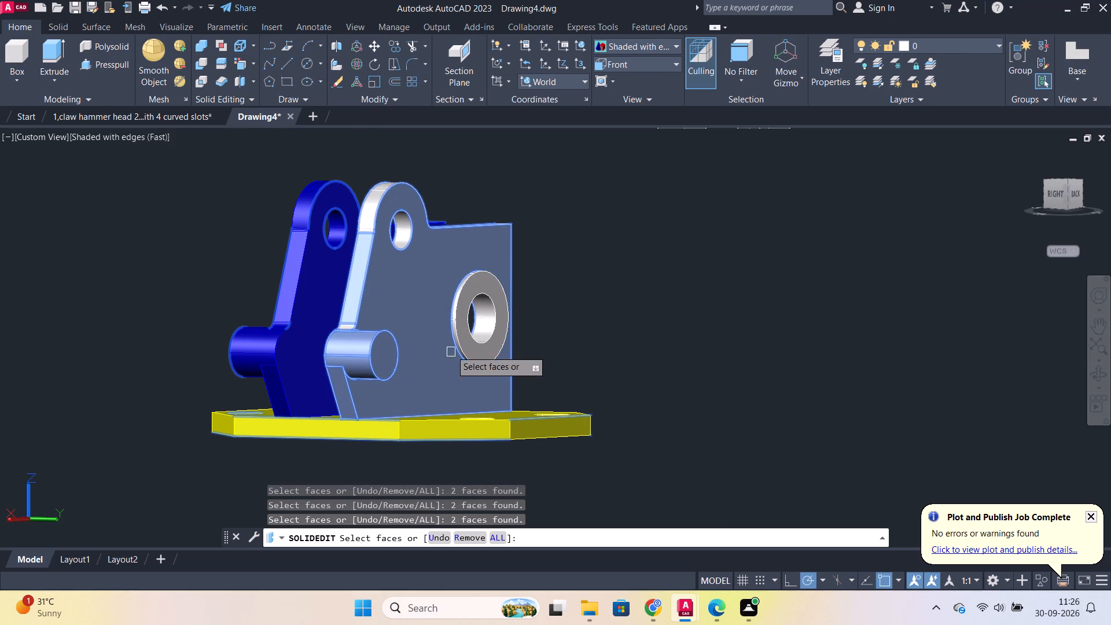
{"action": "left_click", "coordinate": [459, 329]}
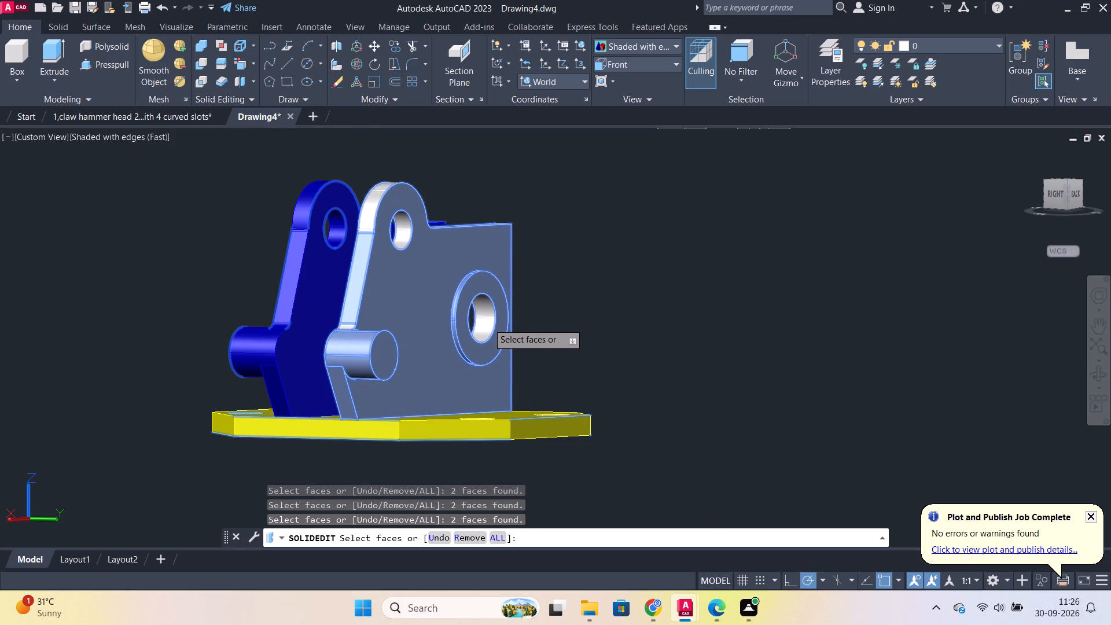
{"action": "left_click", "coordinate": [488, 323]}
{"action": "middle_click_drag", "start_coordinate": [538, 336], "coordinate": [222, 317], "text": "shift"}
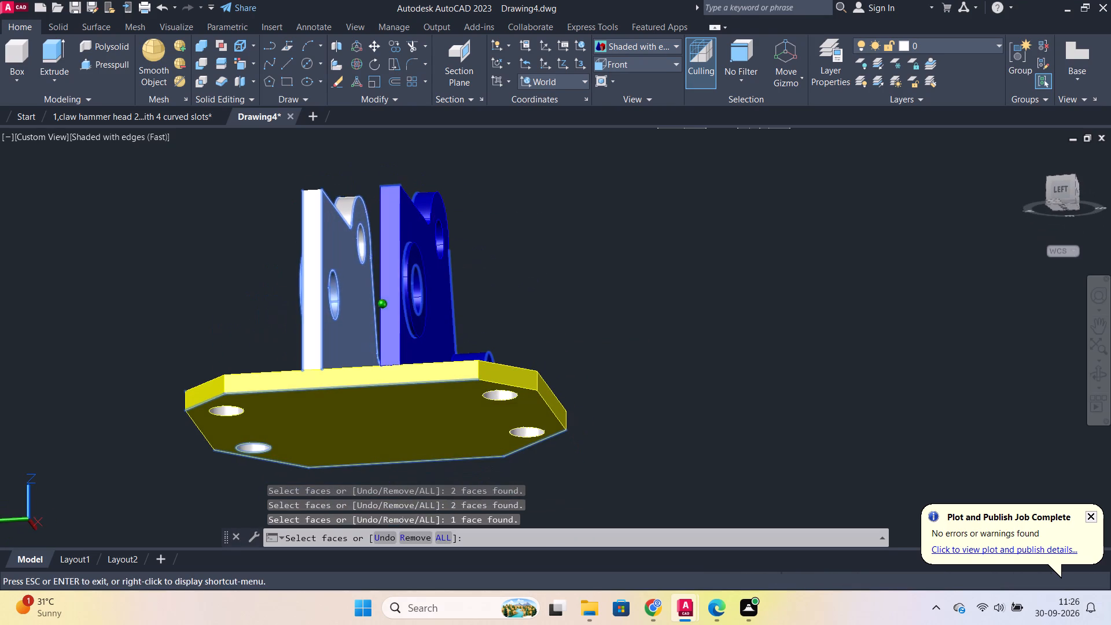
{"action": "left_click", "coordinate": [314, 283]}
{"action": "left_click", "coordinate": [305, 269]}
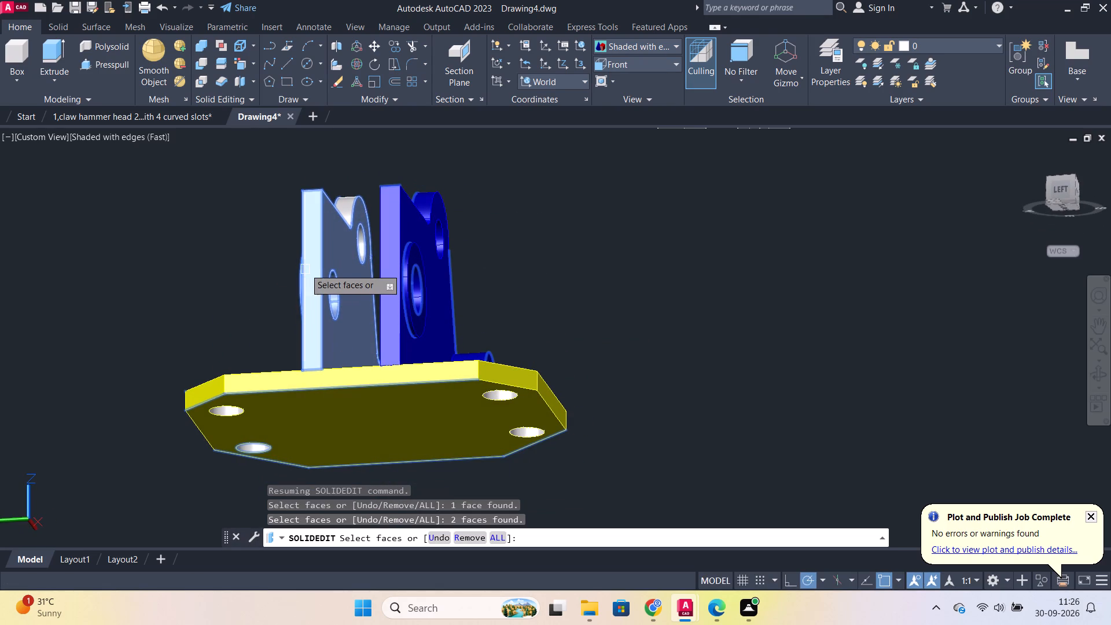
{"action": "middle_click_drag", "start_coordinate": [312, 275], "coordinate": [298, 397], "text": "shift"}
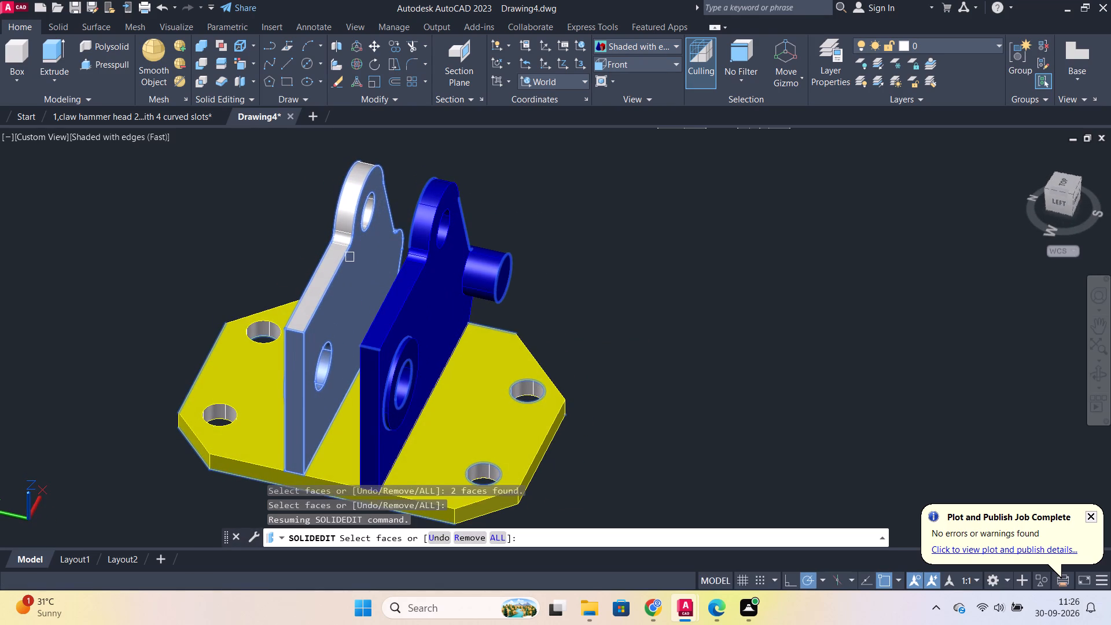
{"action": "left_click", "coordinate": [337, 262]}
{"action": "left_click", "coordinate": [350, 235]}
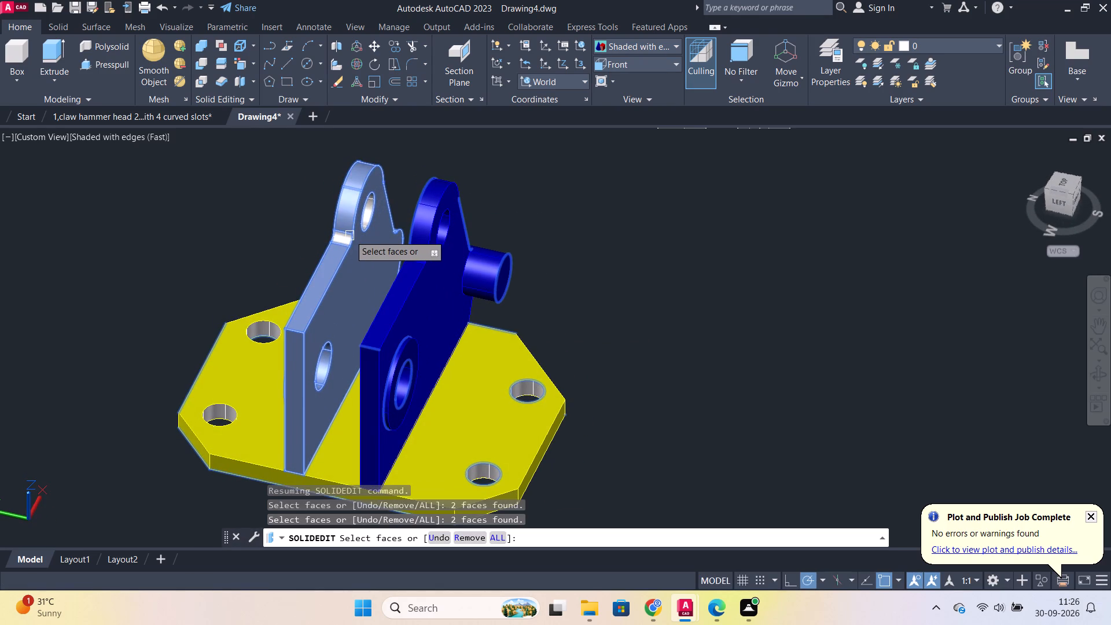
{"action": "left_click", "coordinate": [349, 239]}
{"action": "left_click", "coordinate": [345, 239]}
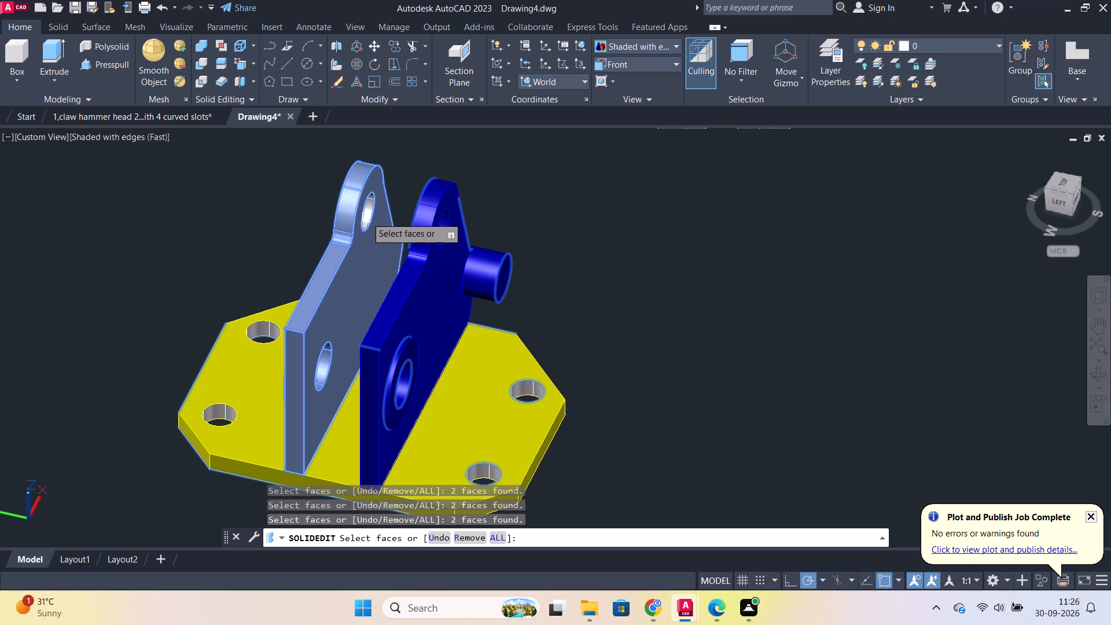
{"action": "left_click", "coordinate": [373, 214]}
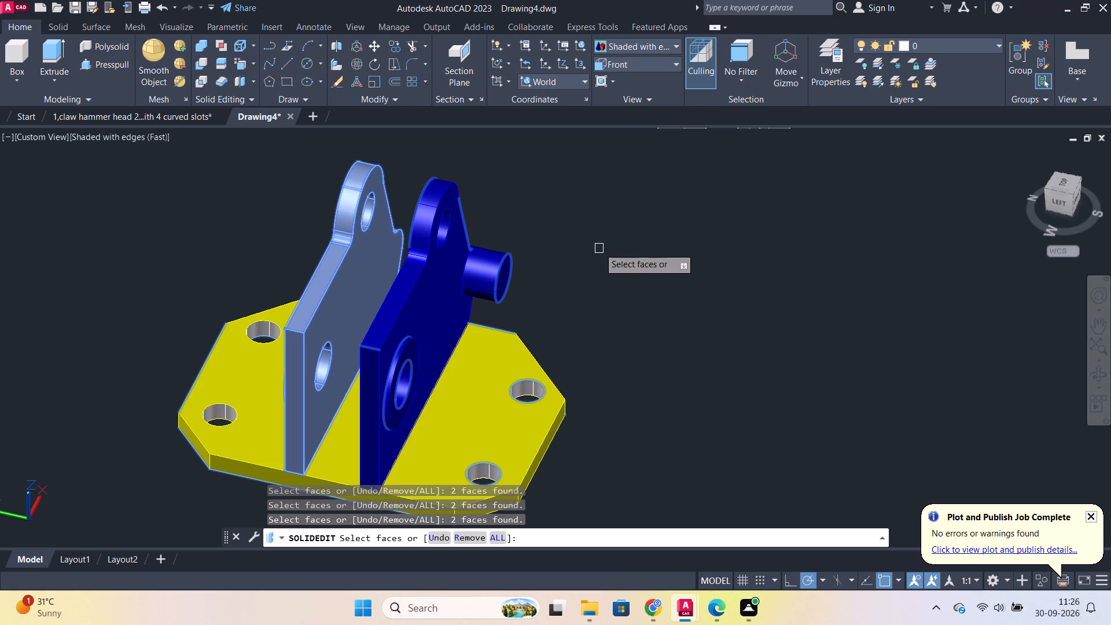
{"action": "key", "text": "Return"}
{"action": "left_click", "coordinate": [603, 255]}
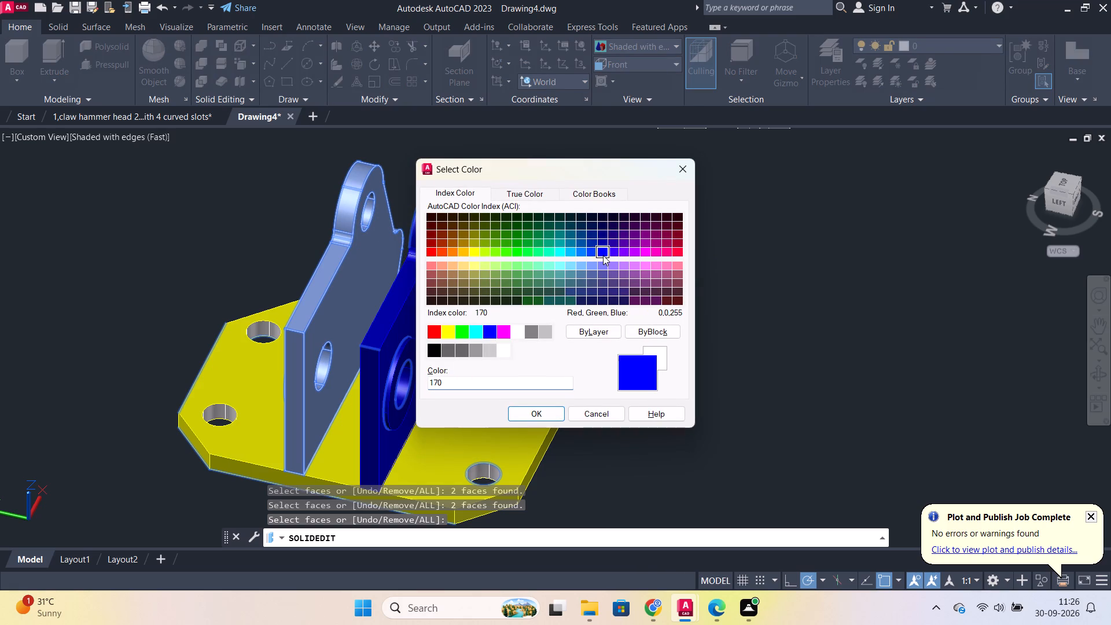
{"action": "left_click", "coordinate": [553, 414]}
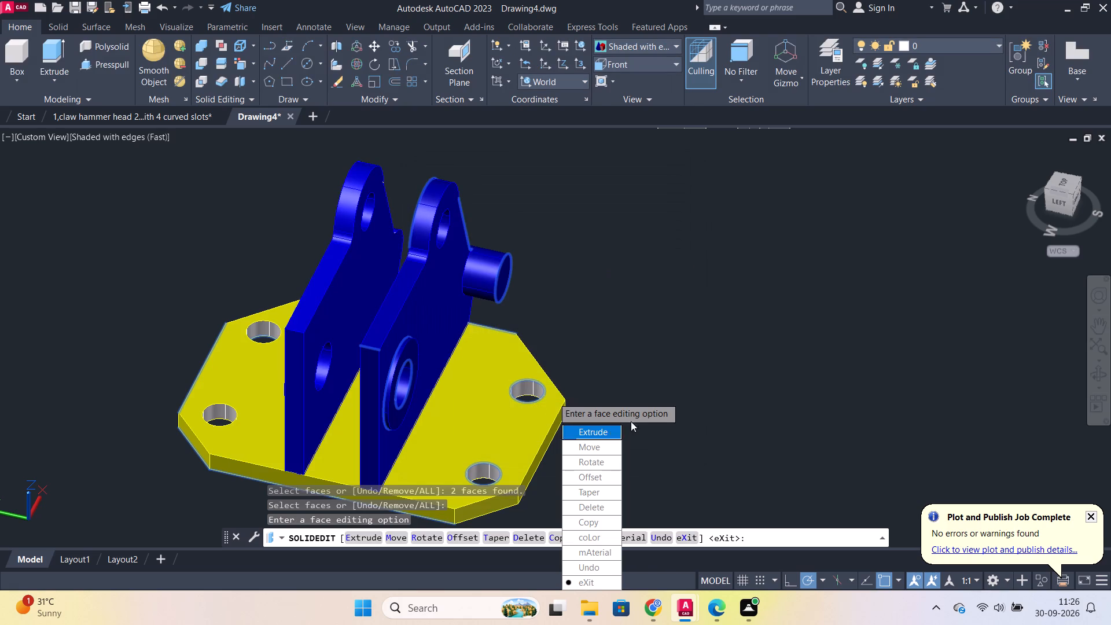
{"action": "key", "text": "Return"}
{"action": "key", "text": "Return"}
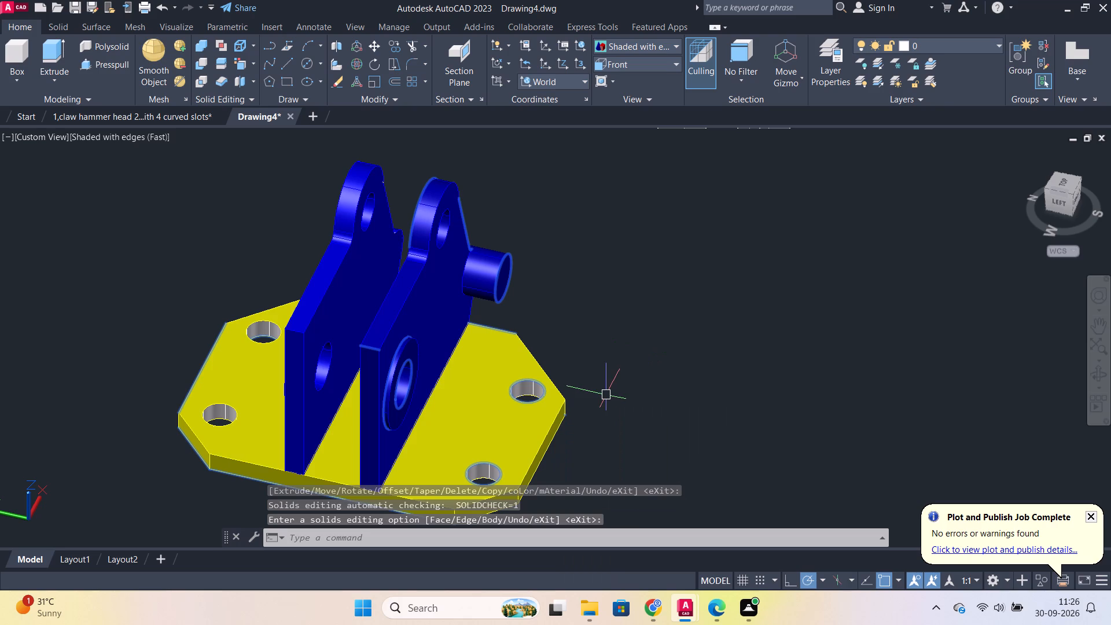
Color the remaining uncolored narrow edge faces on the side plate, above the pin and below the rounded lug, blue with index color 170.
{"action": "middle_click_drag", "start_coordinate": [625, 385], "coordinate": [345, 337], "text": "shift"}
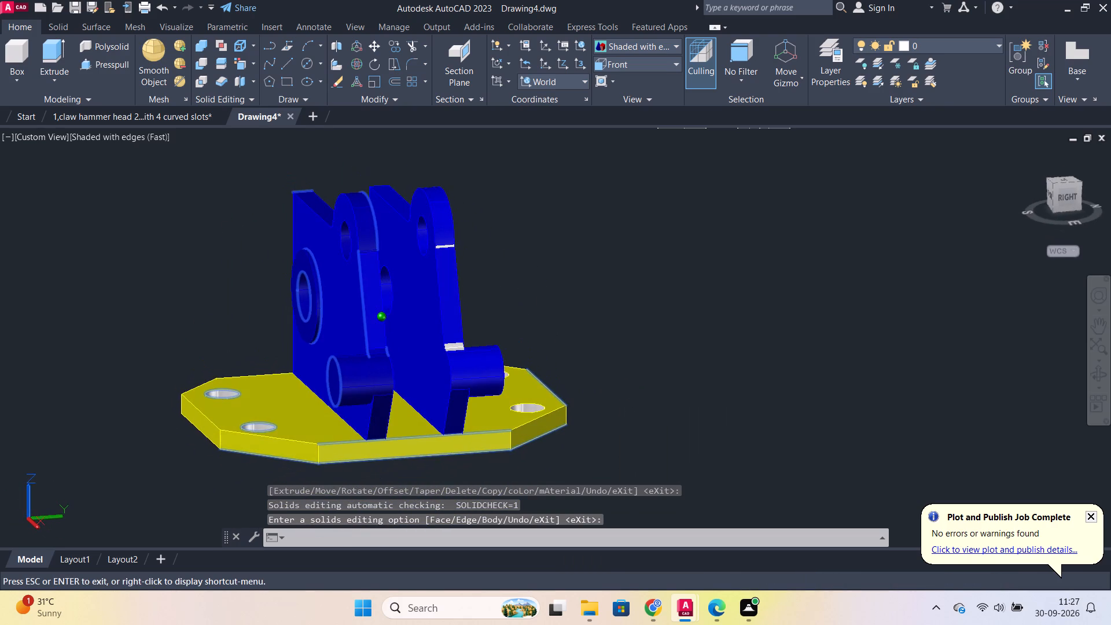
{"action": "middle_click_drag", "start_coordinate": [345, 337], "coordinate": [340, 362], "text": "shift"}
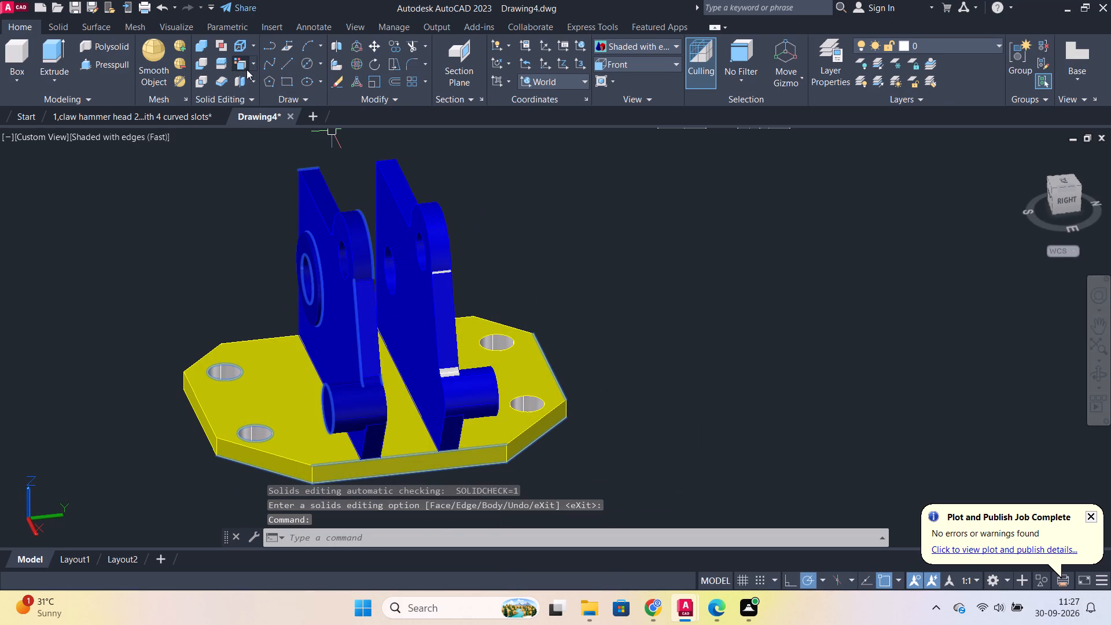
{"action": "left_click", "coordinate": [246, 68]}
{"action": "scroll", "coordinate": [597, 368], "scroll_direction": "up", "scroll_amount": 3}
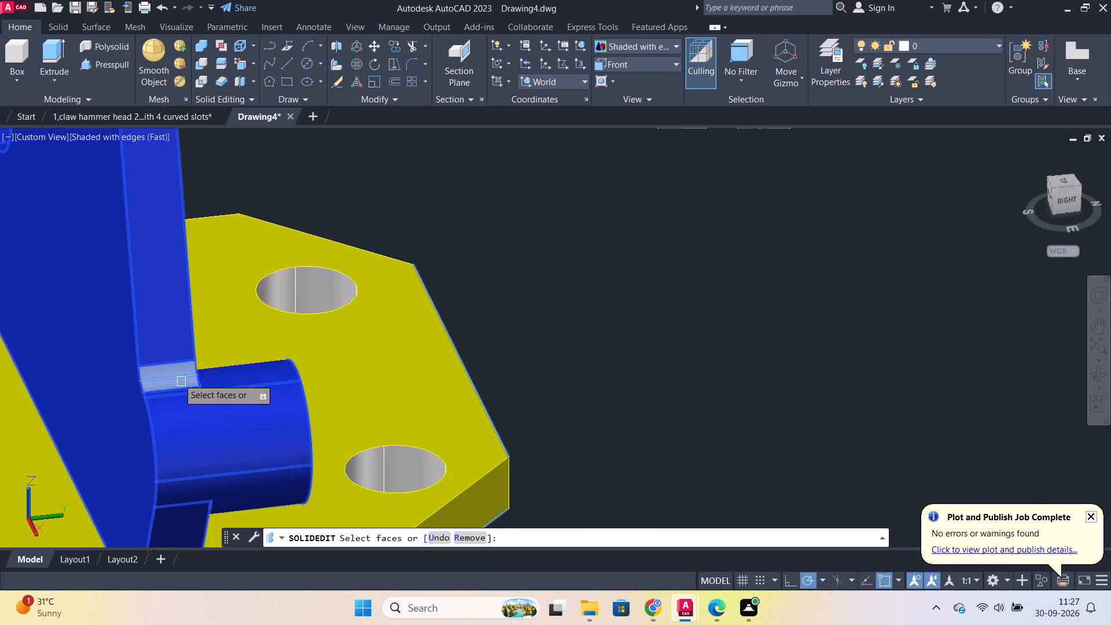
{"action": "left_click", "coordinate": [171, 374]}
{"action": "scroll", "coordinate": [211, 302], "scroll_direction": "down", "scroll_amount": 2}
{"action": "scroll", "coordinate": [184, 207], "scroll_direction": "up", "scroll_amount": 3}
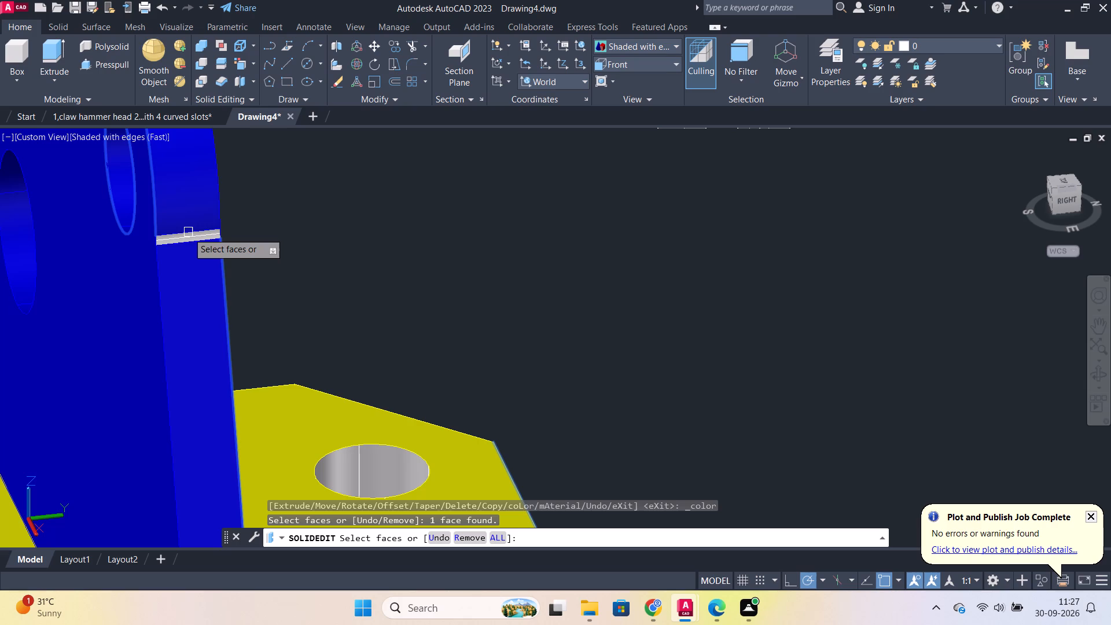
{"action": "left_click", "coordinate": [187, 234]}
{"action": "left_click", "coordinate": [376, 466]}
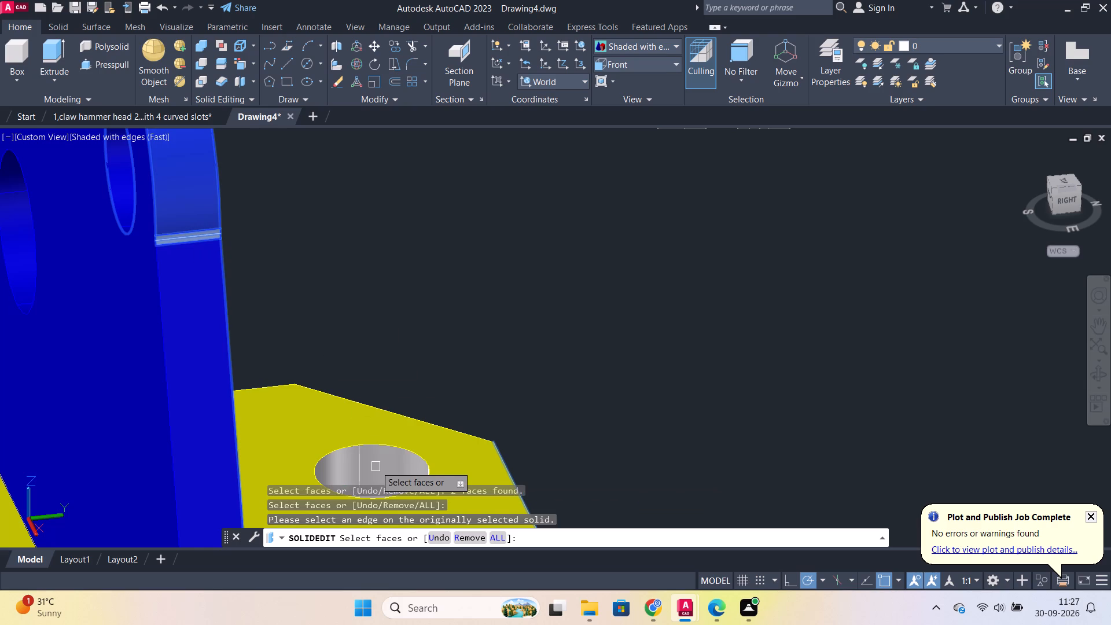
{"action": "scroll", "coordinate": [402, 441], "scroll_direction": "down", "scroll_amount": 2}
{"action": "middle_click_drag", "start_coordinate": [507, 414], "coordinate": [777, 266]}
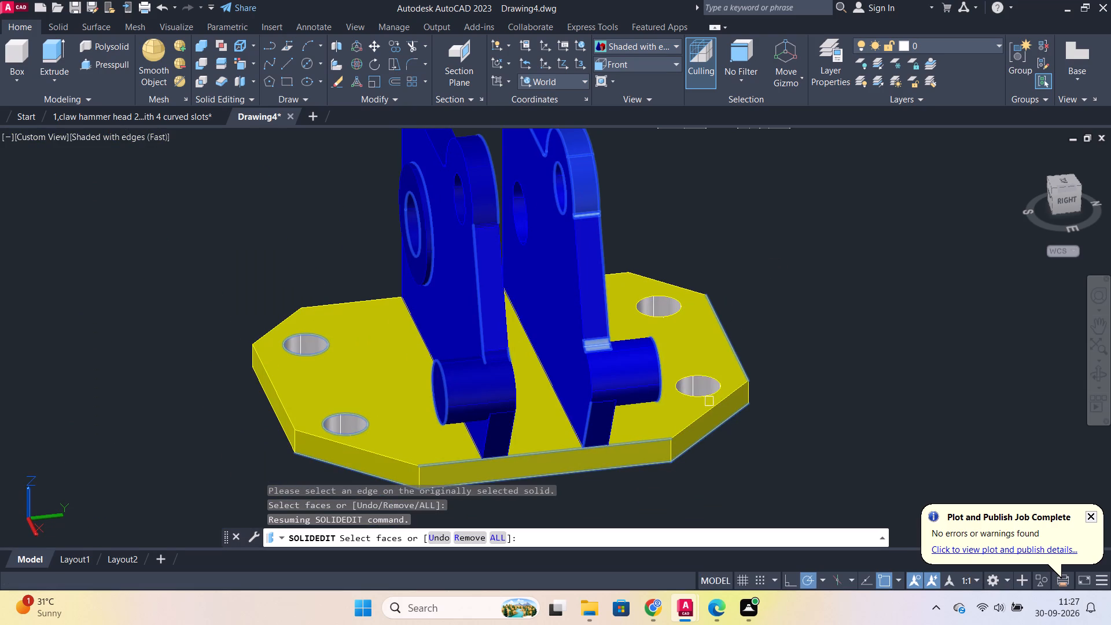
{"action": "left_click", "coordinate": [702, 385]}
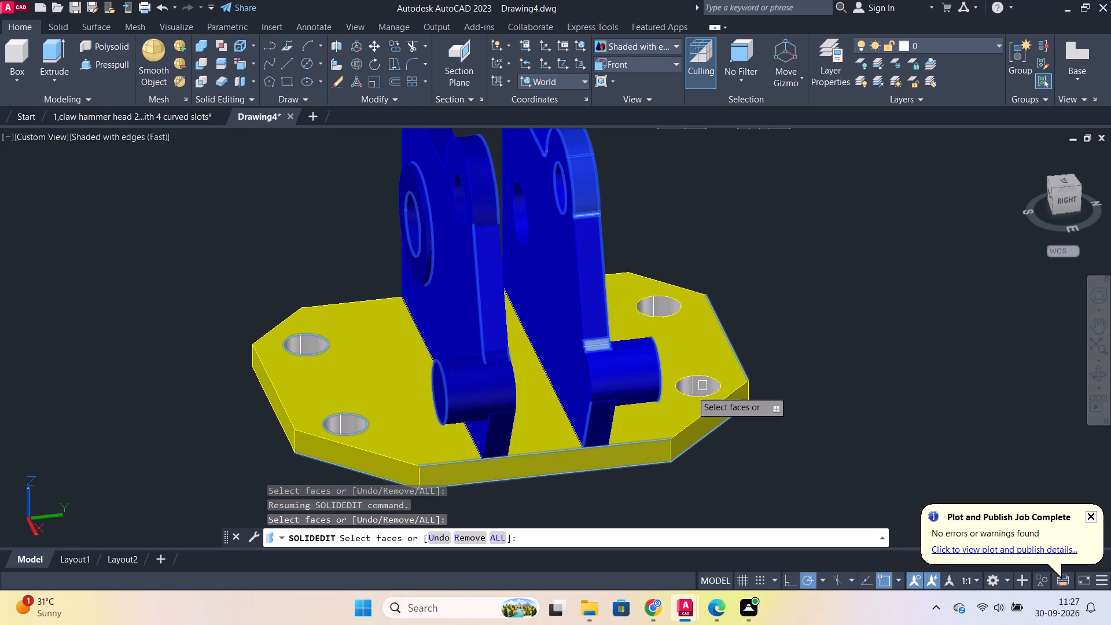
{"action": "left_click", "coordinate": [354, 422]}
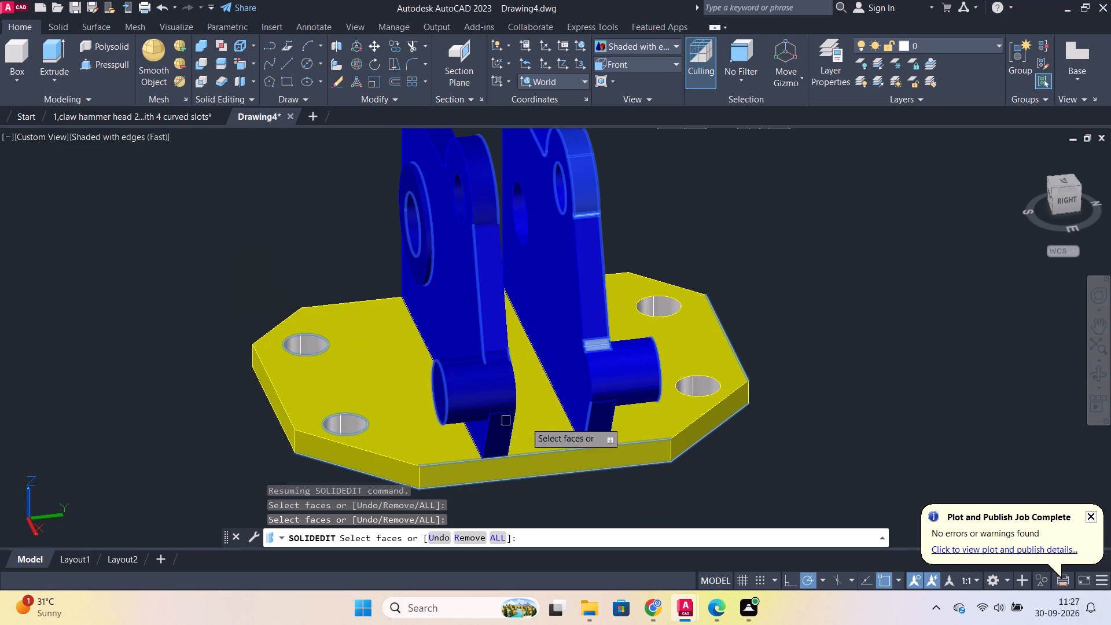
{"action": "middle_click_drag", "start_coordinate": [573, 429], "coordinate": [499, 289], "text": "shift"}
{"action": "middle_click_drag", "start_coordinate": [489, 292], "coordinate": [328, 398], "text": "shift"}
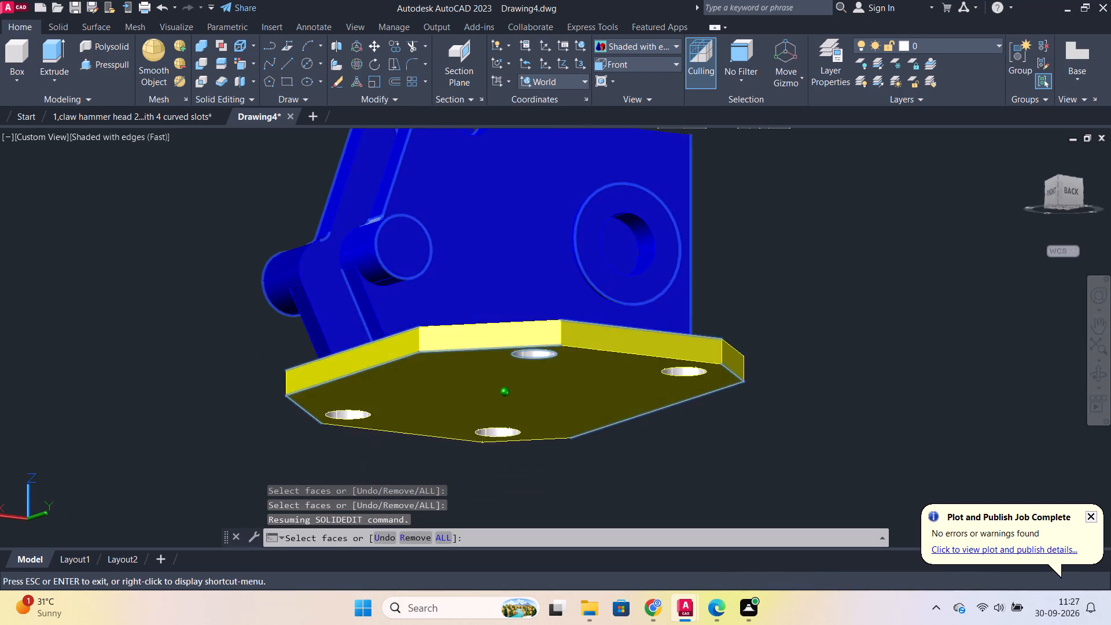
{"action": "middle_click_drag", "start_coordinate": [328, 398], "coordinate": [347, 429], "text": "shift"}
{"action": "key", "text": "Return"}
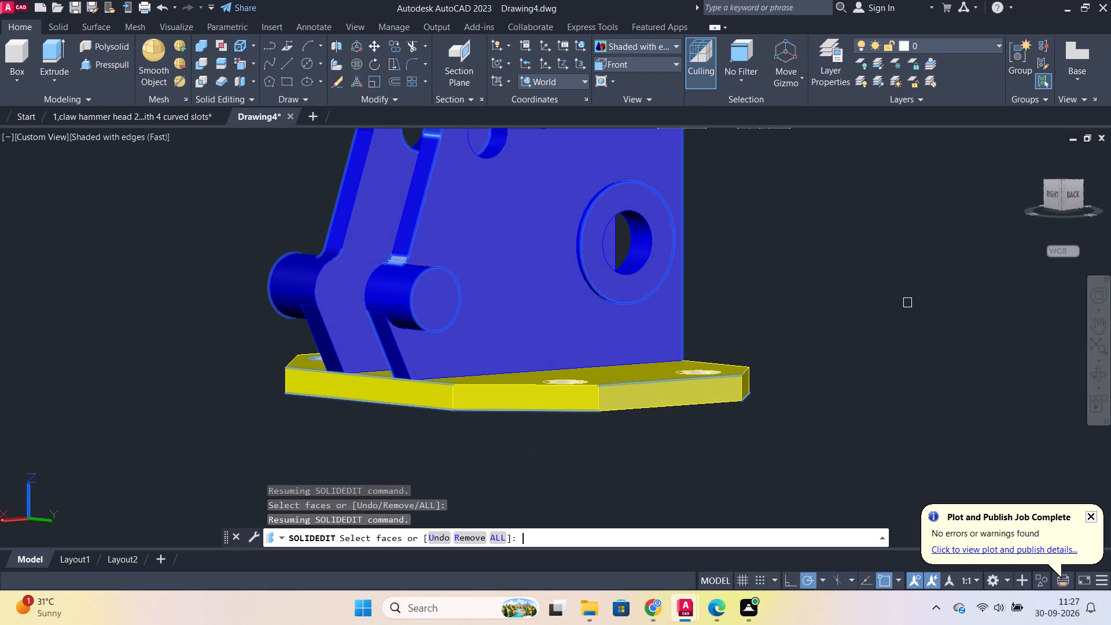
{"action": "left_click", "coordinate": [609, 256]}
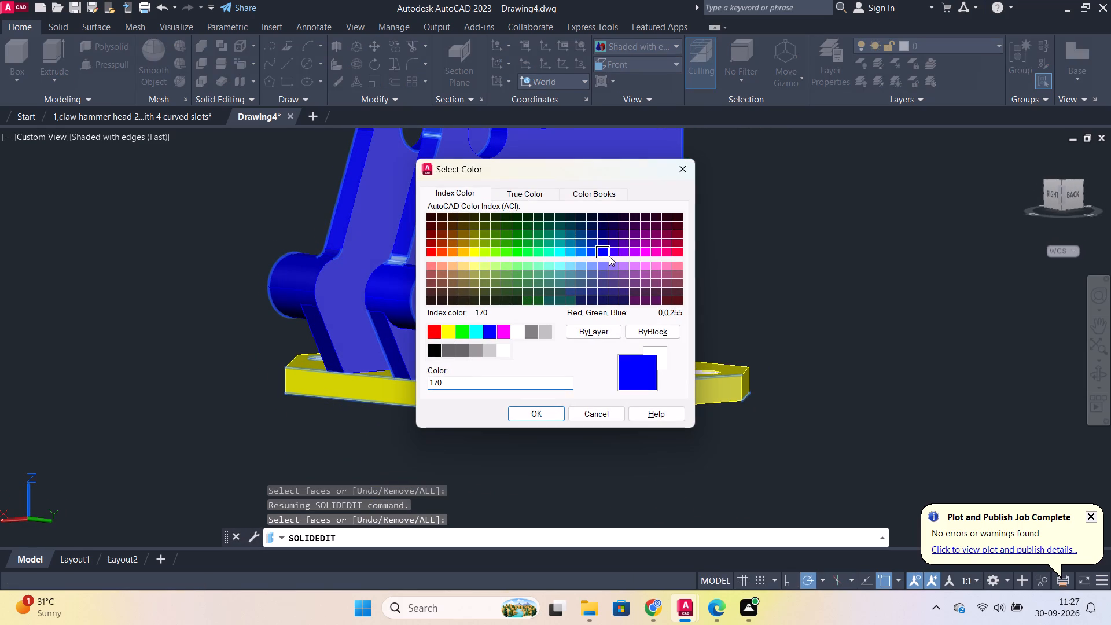
{"action": "left_click", "coordinate": [527, 411]}
{"action": "key", "text": "Return"}
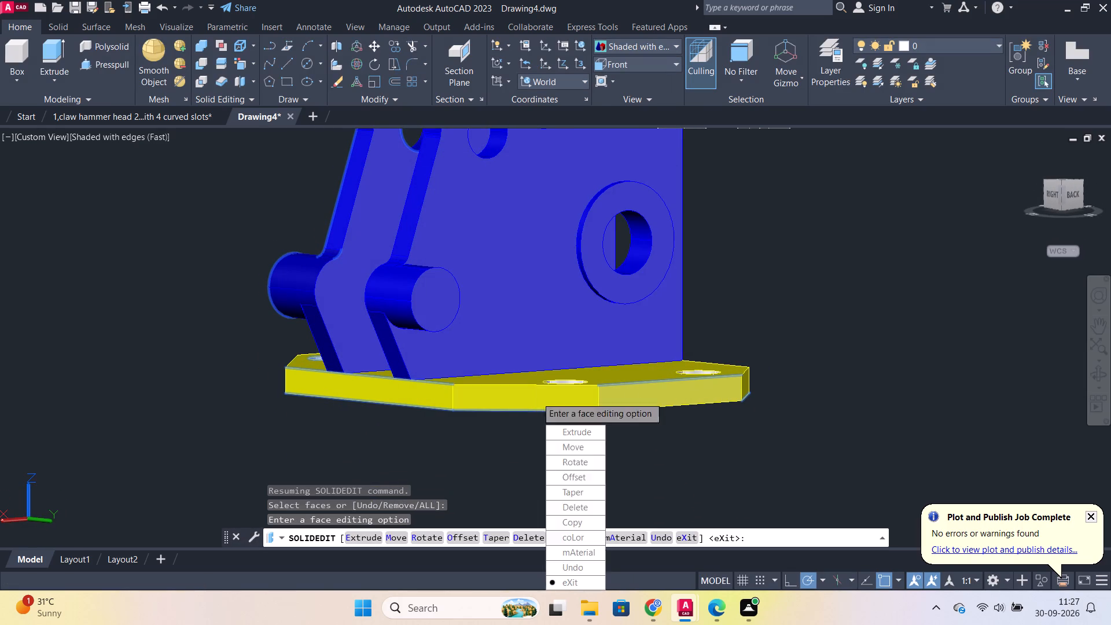
{"action": "key", "text": "Return"}
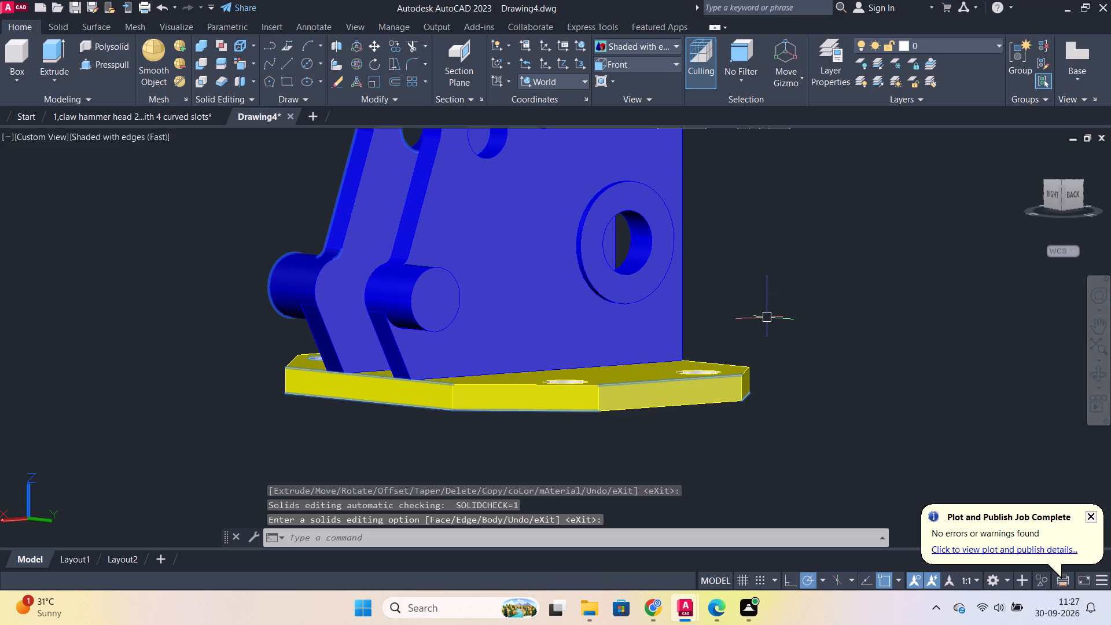
Color the inner faces of all four mounting holes in the yellow base plate red.
{"action": "middle_click_drag", "start_coordinate": [785, 344], "coordinate": [501, 357], "text": "shift"}
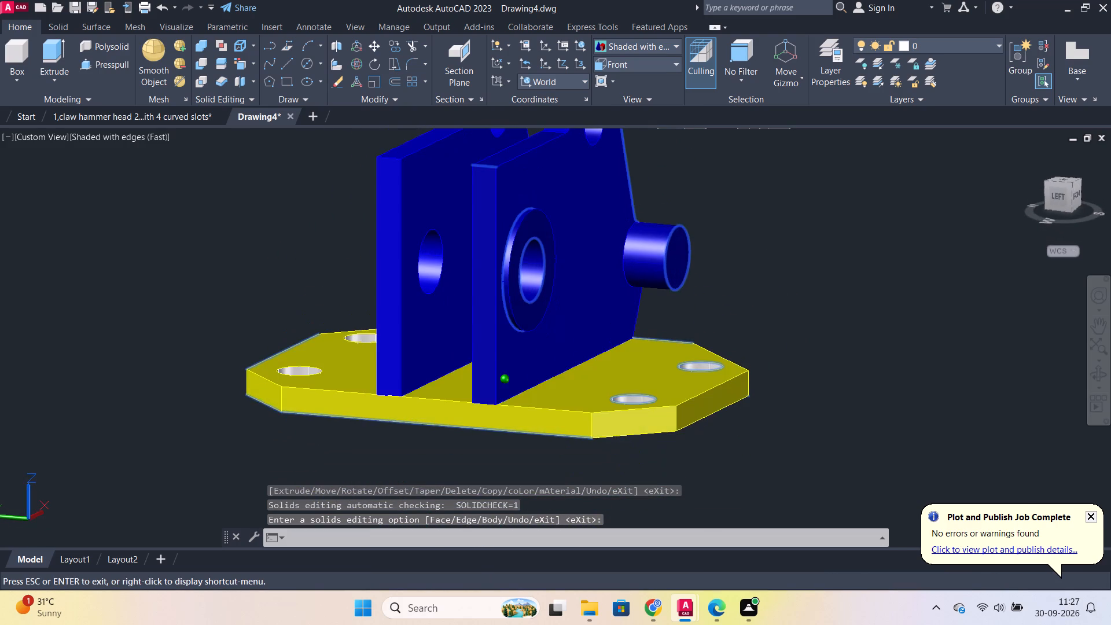
{"action": "middle_click_drag", "start_coordinate": [501, 357], "coordinate": [627, 395], "text": "shift"}
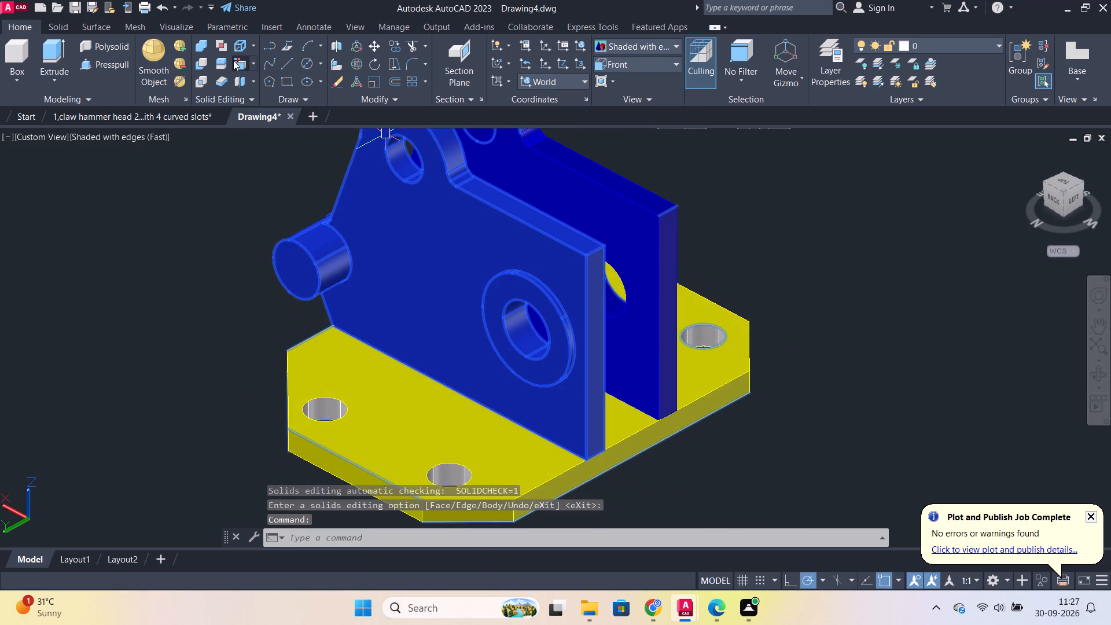
{"action": "left_click", "coordinate": [233, 60]}
{"action": "scroll", "coordinate": [301, 364], "scroll_direction": "up", "scroll_amount": 1}
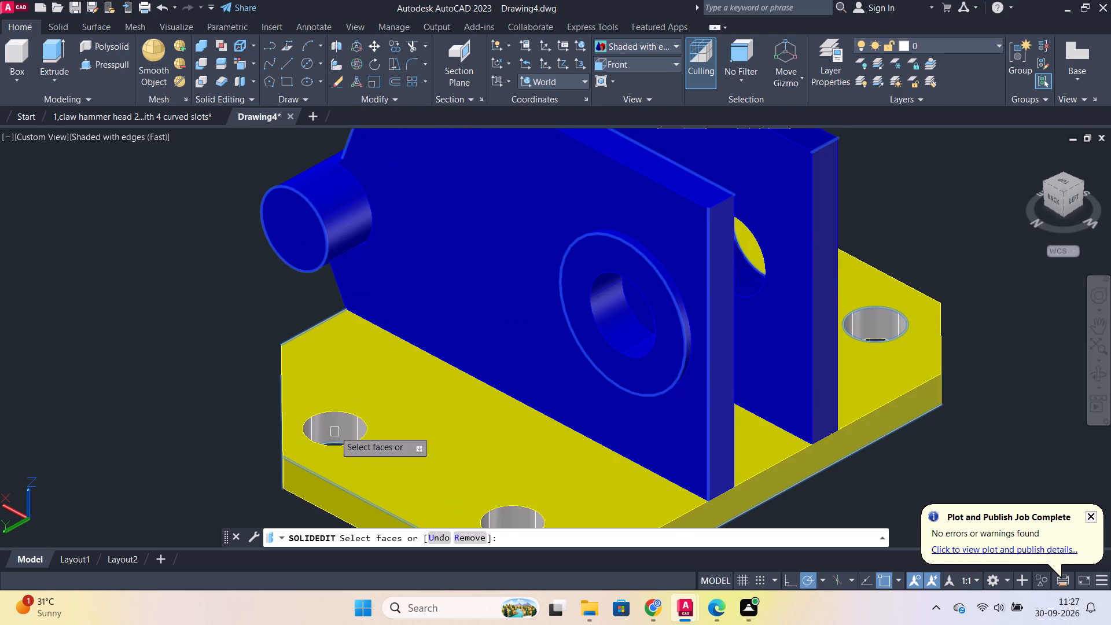
{"action": "left_click", "coordinate": [334, 431]}
{"action": "scroll", "coordinate": [491, 443], "scroll_direction": "down", "scroll_amount": 1}
{"action": "middle_click_drag", "start_coordinate": [537, 468], "coordinate": [457, 291]}
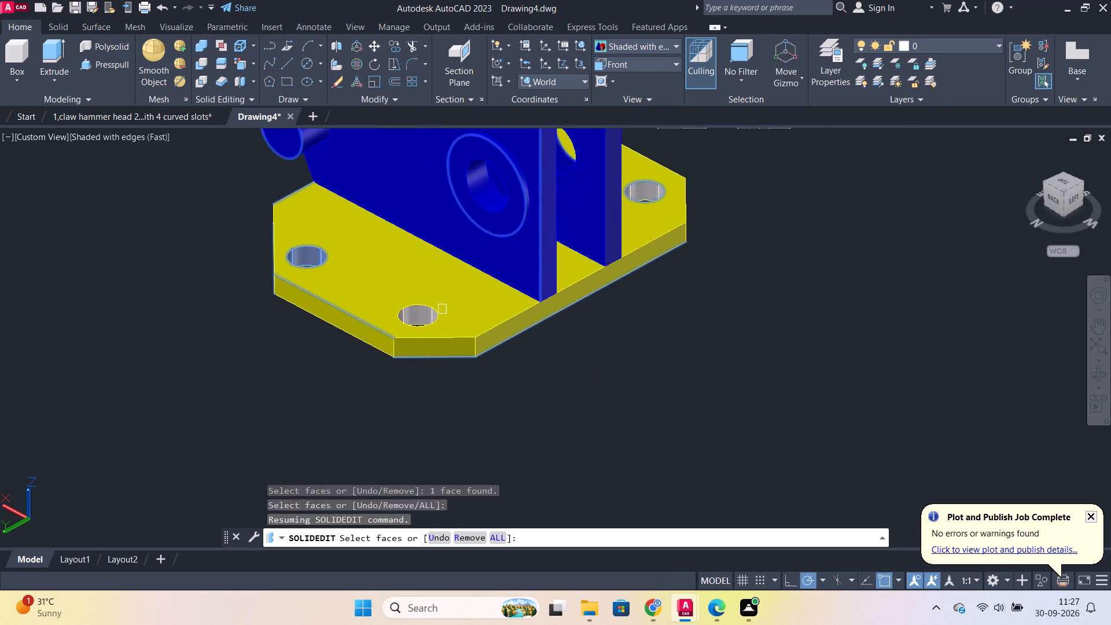
{"action": "scroll", "coordinate": [421, 308], "scroll_direction": "up", "scroll_amount": 3}
{"action": "left_click", "coordinate": [422, 343]}
{"action": "scroll", "coordinate": [422, 343], "scroll_direction": "down", "scroll_amount": 4}
{"action": "middle_click_drag", "start_coordinate": [723, 365], "coordinate": [675, 405]}
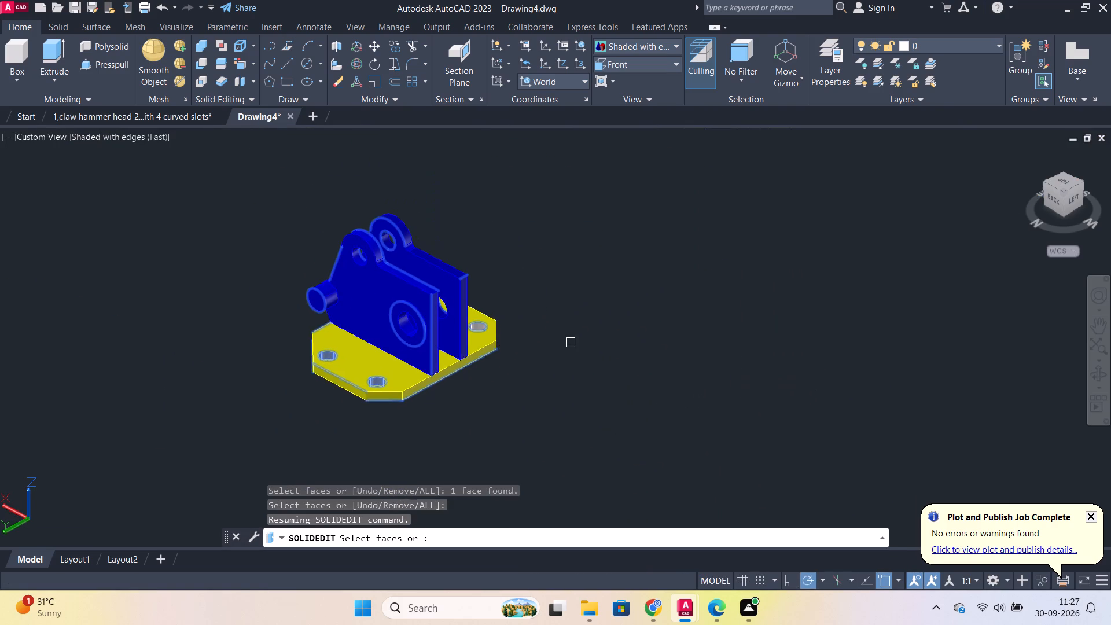
{"action": "scroll", "coordinate": [566, 340], "scroll_direction": "up", "scroll_amount": 4}
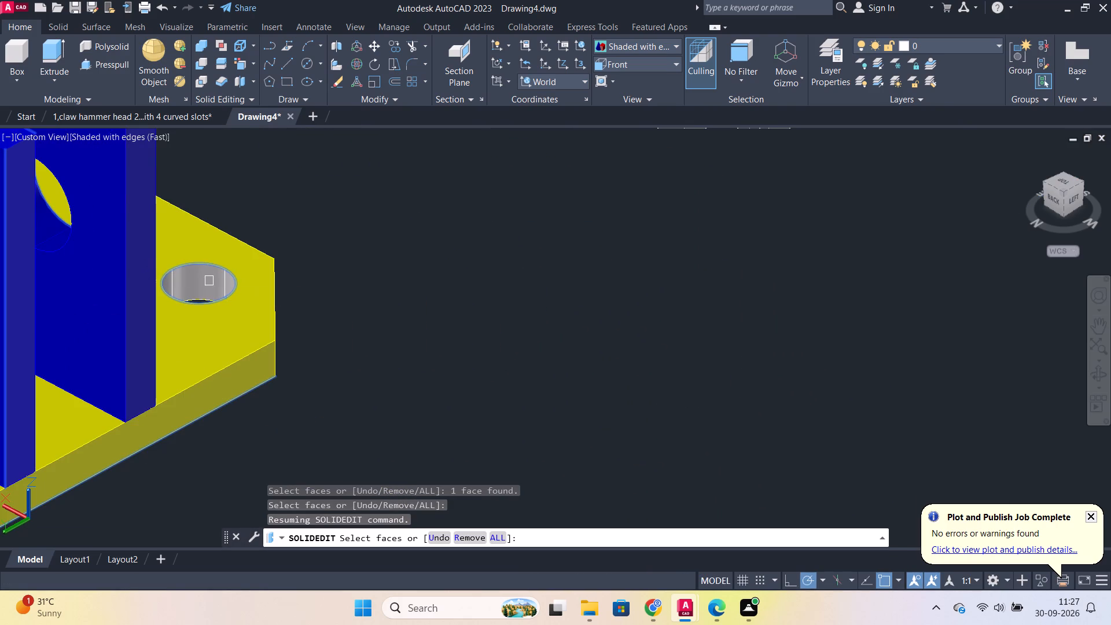
{"action": "left_click", "coordinate": [209, 280]}
{"action": "scroll", "coordinate": [331, 275], "scroll_direction": "down", "scroll_amount": 2}
{"action": "middle_click_drag", "start_coordinate": [406, 264], "coordinate": [208, 314], "text": "shift"}
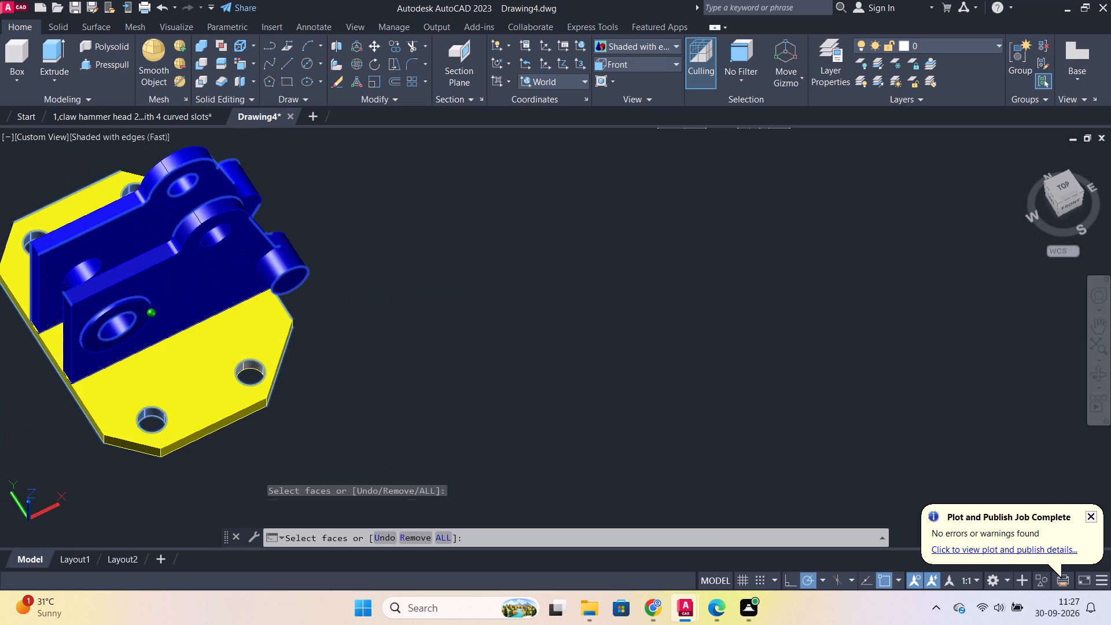
{"action": "scroll", "coordinate": [307, 373], "scroll_direction": "up", "scroll_amount": 4}
{"action": "left_click", "coordinate": [64, 343]}
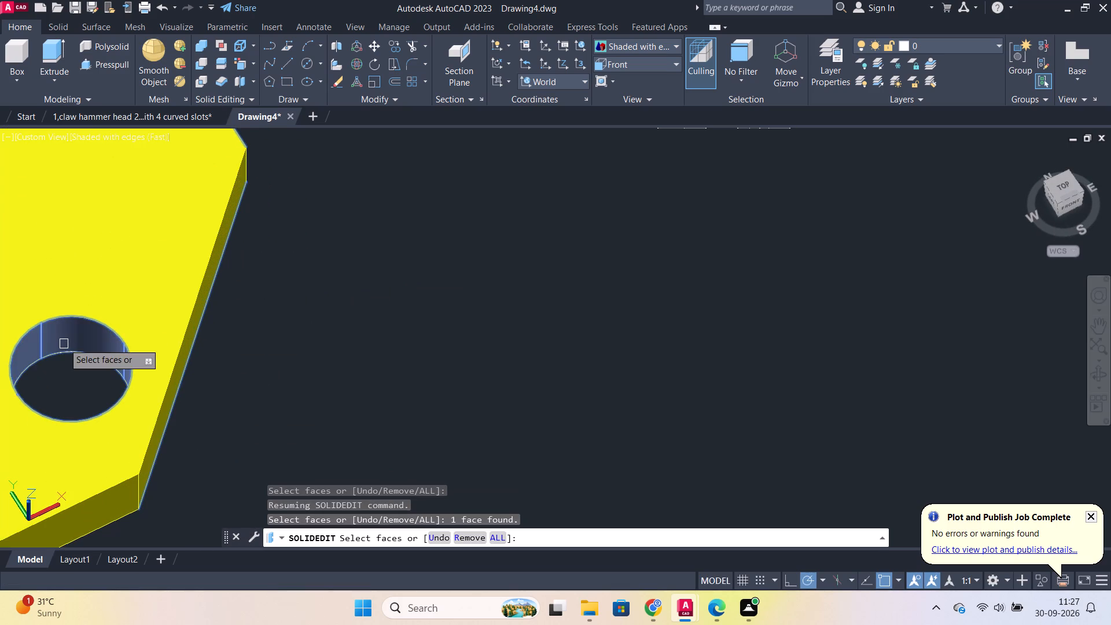
{"action": "scroll", "coordinate": [192, 345], "scroll_direction": "down", "scroll_amount": 2}
{"action": "key", "text": "Return"}
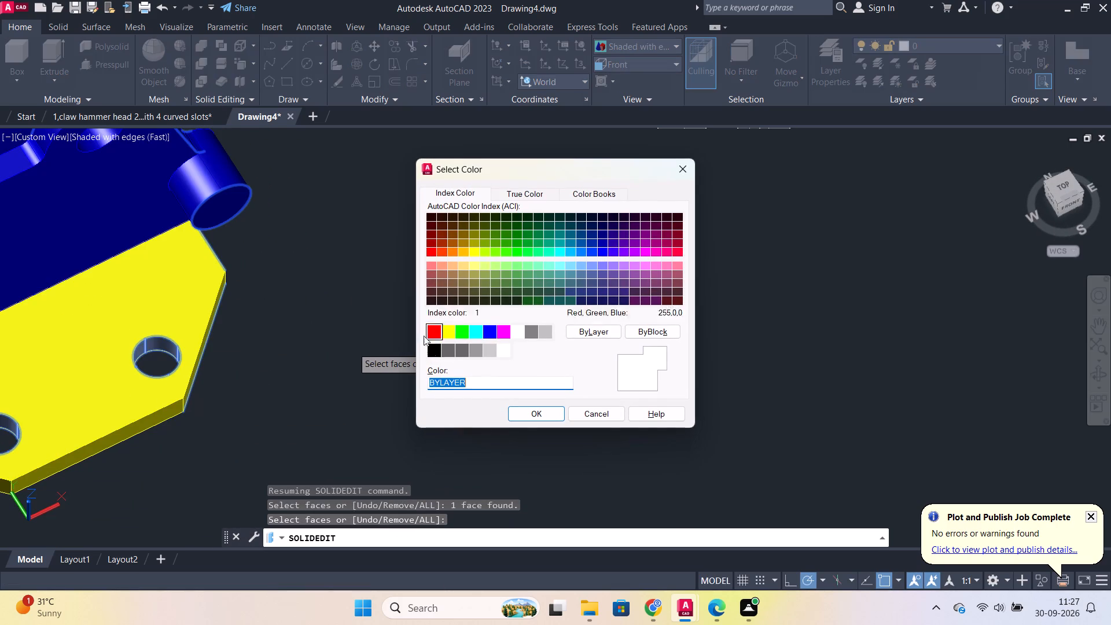
{"action": "left_click", "coordinate": [429, 258]}
{"action": "left_click", "coordinate": [529, 419]}
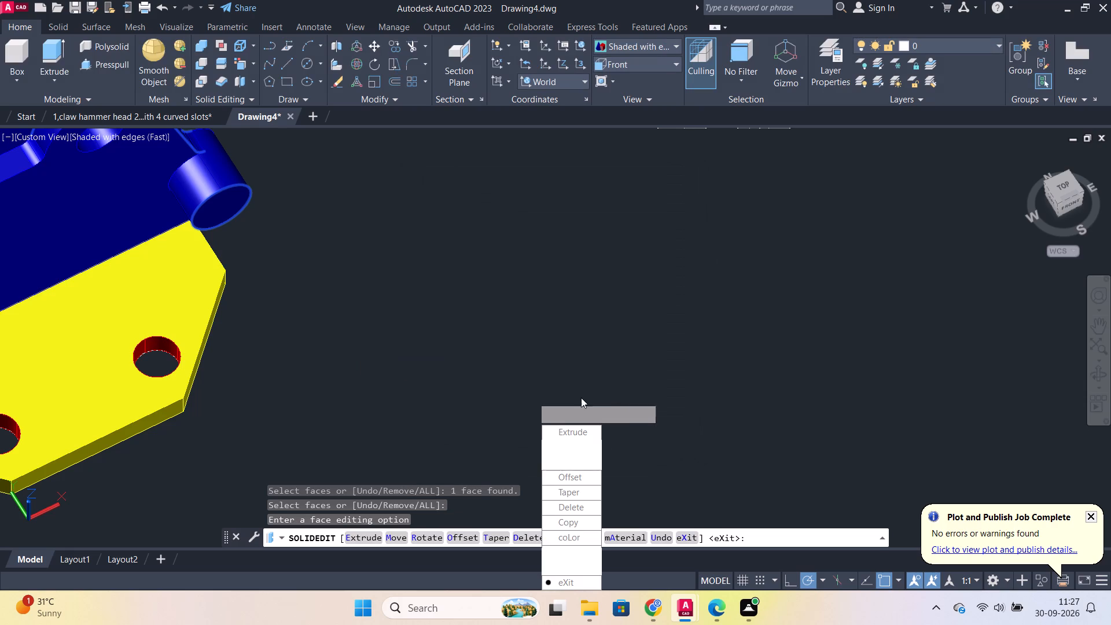
{"action": "key", "text": "Return"}
{"action": "key", "text": "Return"}
Examine the colored bracket from several angles.
{"action": "scroll", "coordinate": [543, 410], "scroll_direction": "down", "scroll_amount": 2}
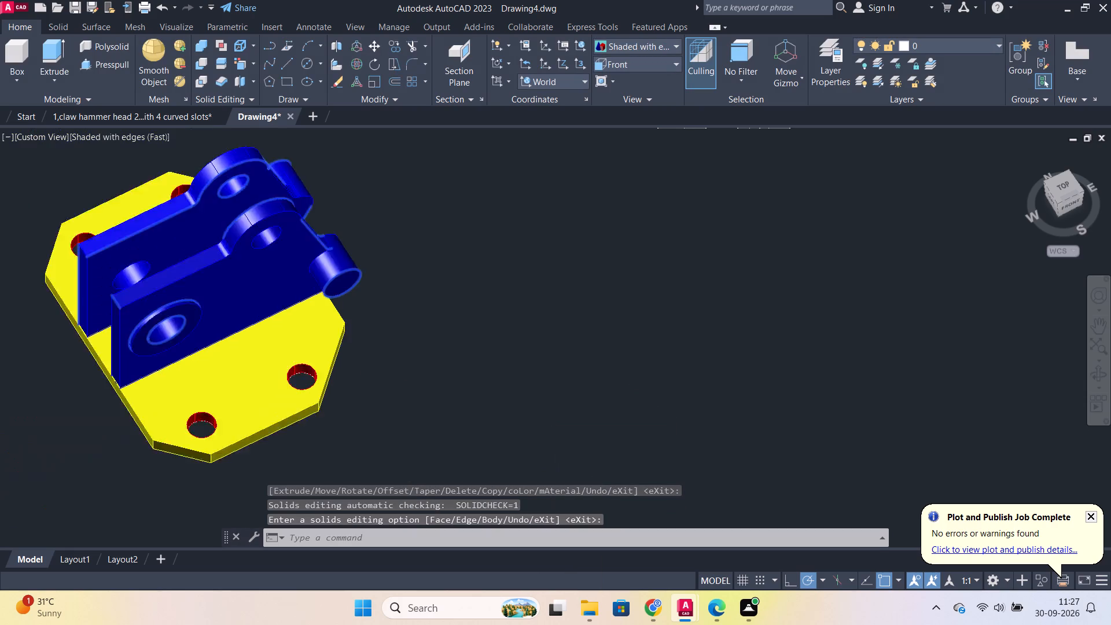
{"action": "middle_click_drag", "start_coordinate": [521, 415], "coordinate": [428, 368], "text": "shift"}
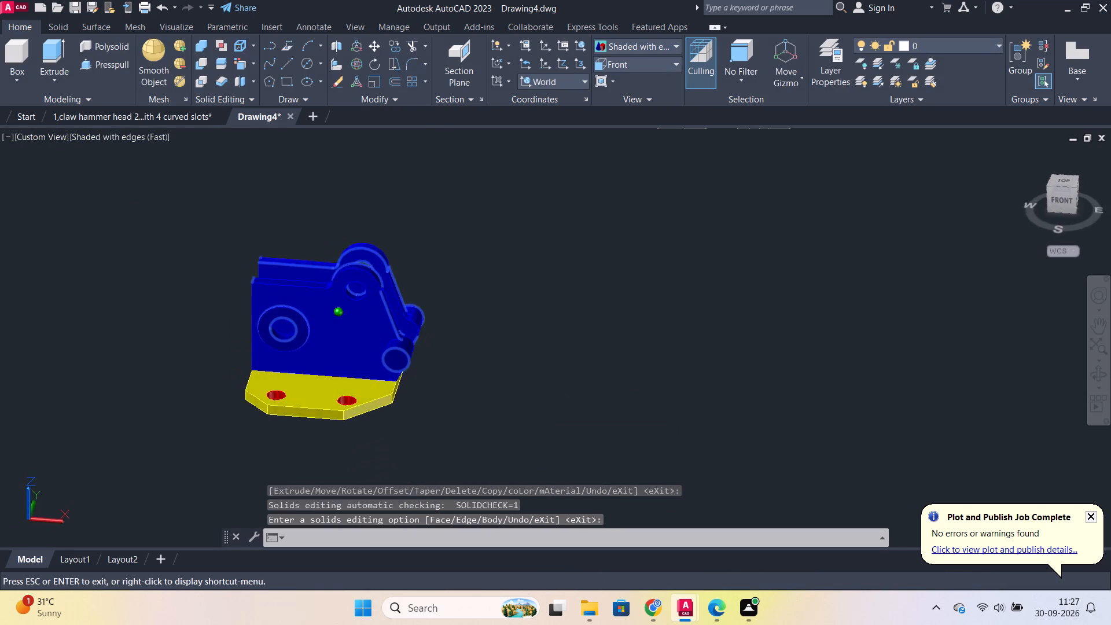
{"action": "middle_click_drag", "start_coordinate": [428, 368], "coordinate": [341, 406], "text": "shift"}
{"action": "scroll", "coordinate": [441, 369], "scroll_direction": "up", "scroll_amount": 1}
{"action": "middle_click_drag", "start_coordinate": [495, 343], "coordinate": [696, 395]}
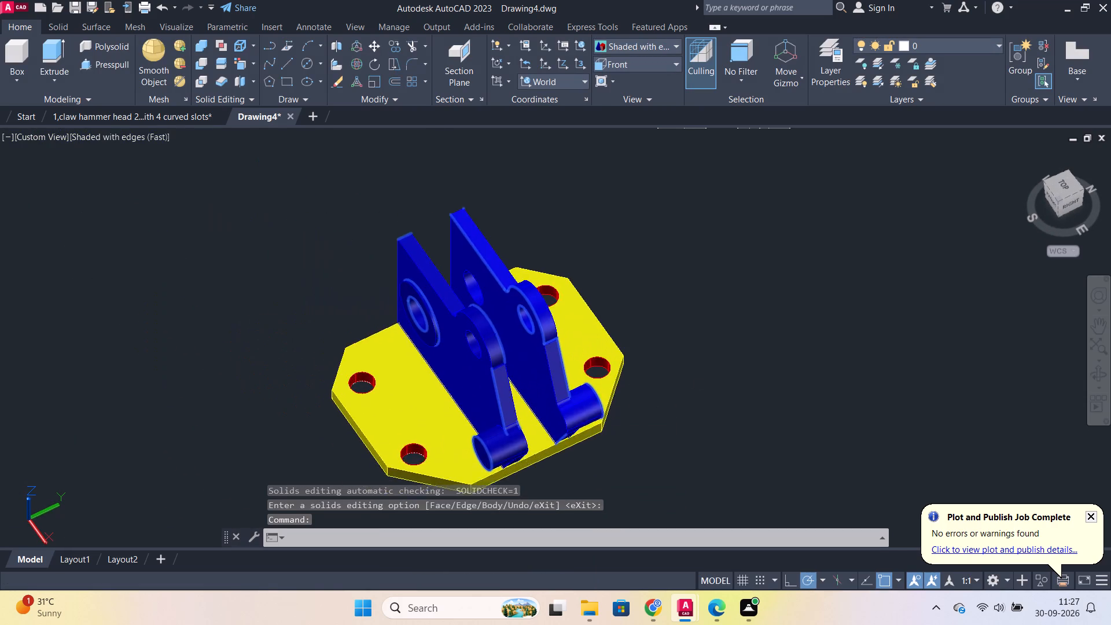
{"action": "scroll", "coordinate": [685, 374], "scroll_direction": "down", "scroll_amount": 1}
{"action": "scroll", "coordinate": [649, 394], "scroll_direction": "up", "scroll_amount": 2}
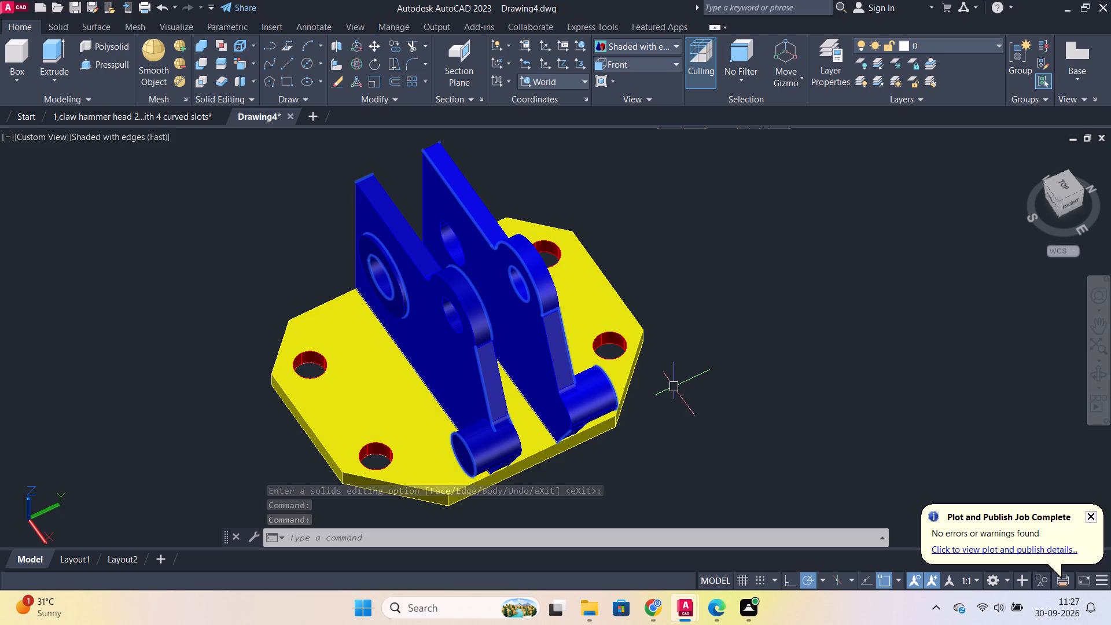
Save the drawing in Documents under the name U- CLEVIS MOUNTING BRACKET.
{"action": "key", "text": "ctrl+s"}
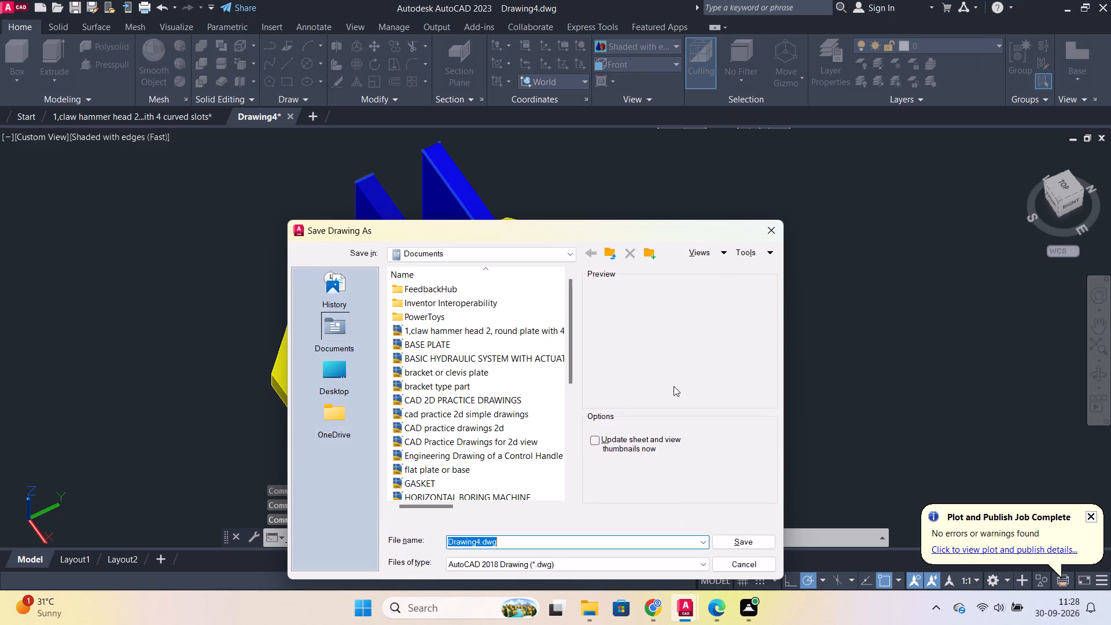
{"action": "key", "text": "u"}
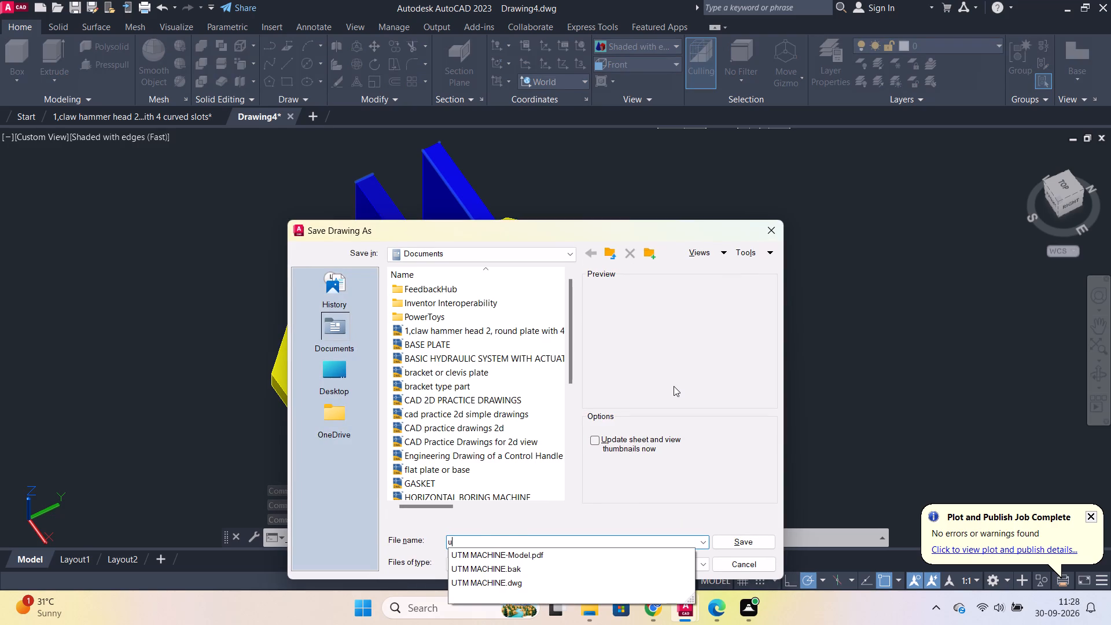
{"action": "key", "text": "BackSpace"}
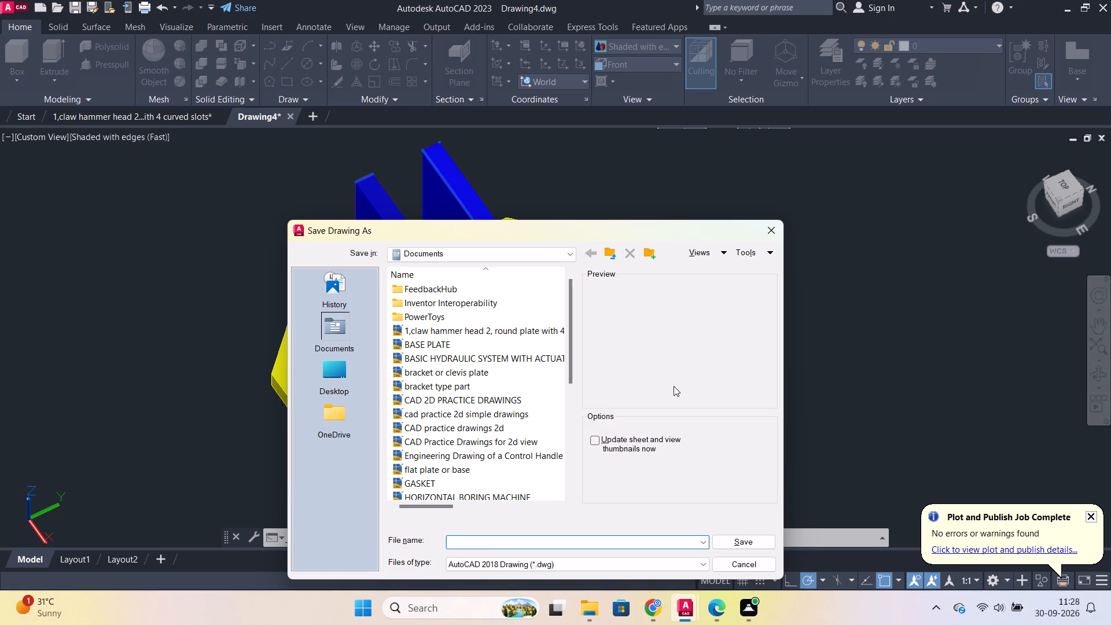
{"action": "key", "text": "u"}
{"action": "key", "text": "minus"}
{"action": "key", "text": "space"}
{"action": "key", "text": "c"}
{"action": "key", "text": "l"}
{"action": "type", "text": "EVIS"}
{"action": "key", "text": "space"}
{"action": "type", "text": "MOUNTING BRACKET"}
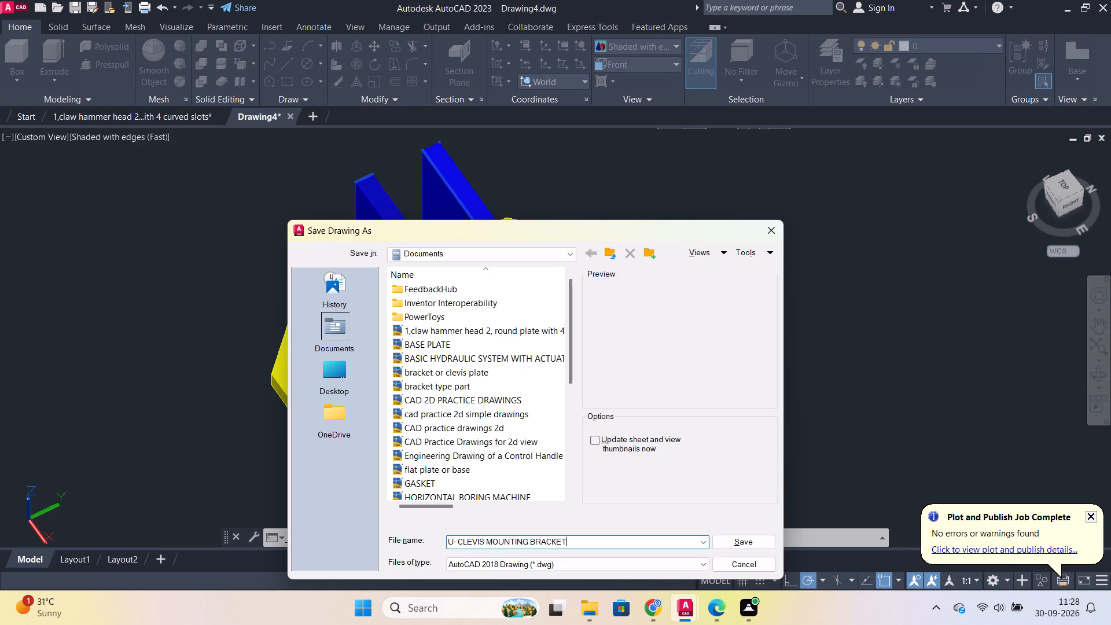
{"action": "left_click", "coordinate": [741, 536]}
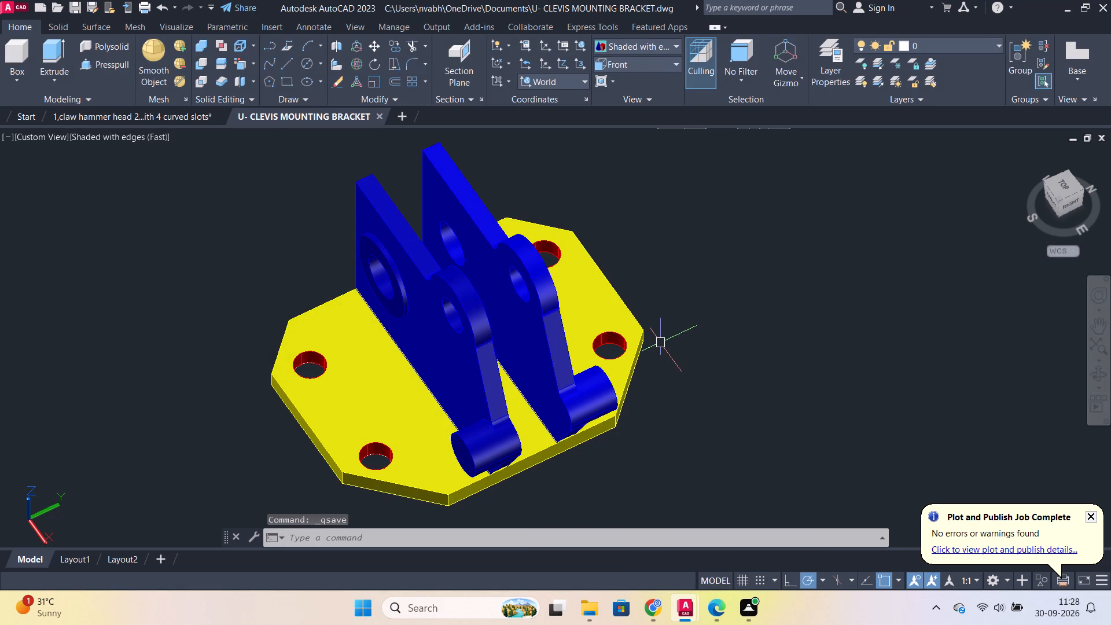
{"action": "key", "text": "ctrl+s"}
Turn off the command log file with LOGFILEOFF.
{"action": "type", "text": "LOG"}
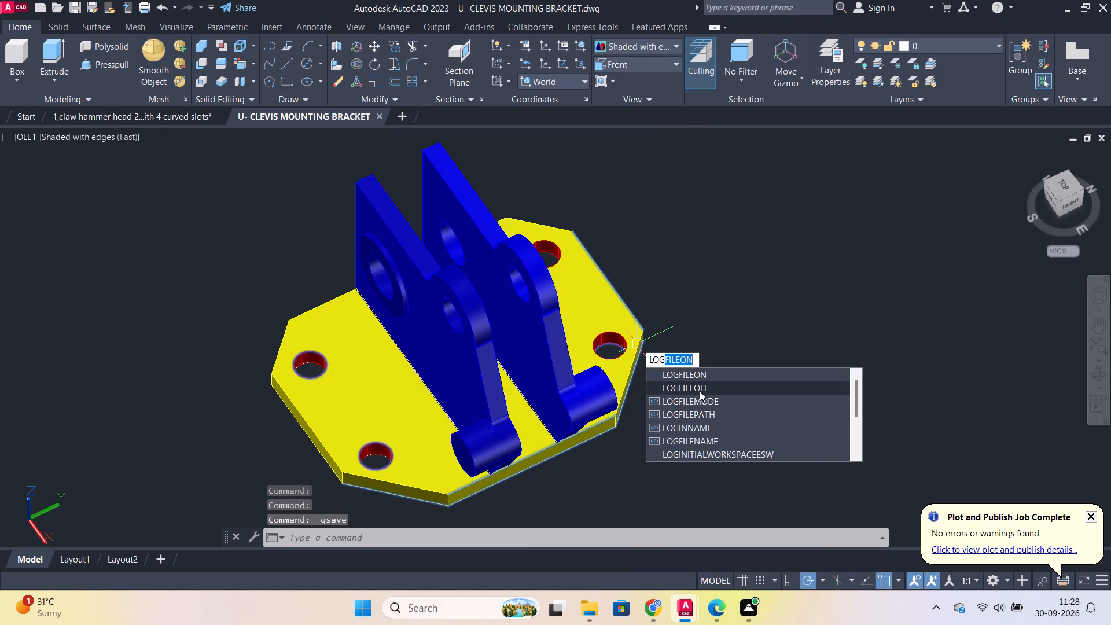
{"action": "left_click", "coordinate": [695, 389]}
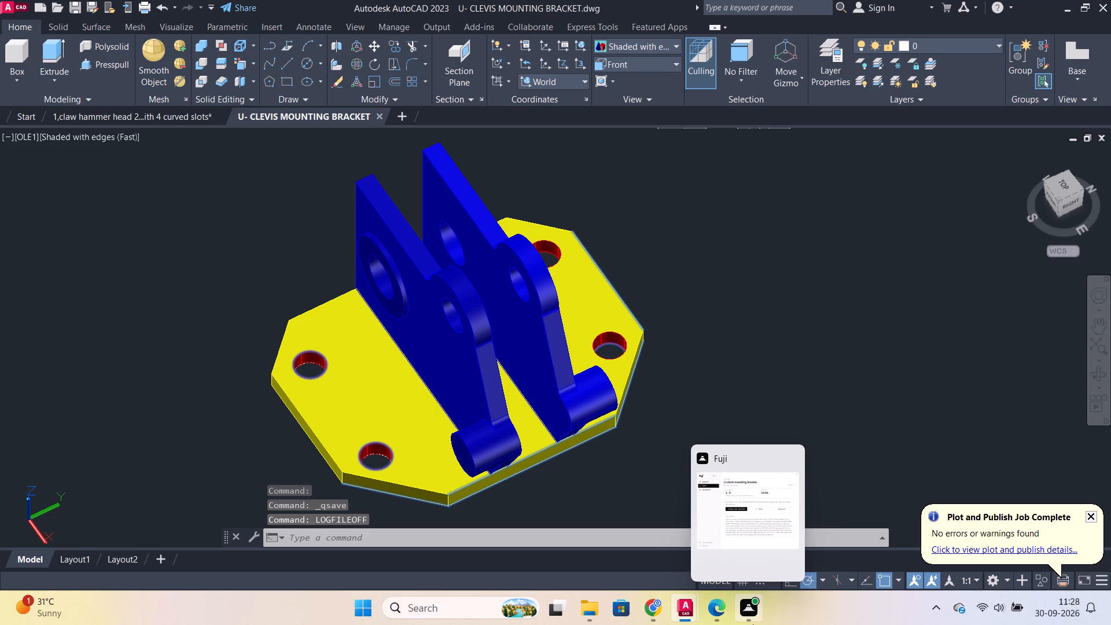
Set the bracket model to the SW Isometric view.
{"action": "scroll", "coordinate": [458, 350], "scroll_direction": "down", "scroll_amount": 1}
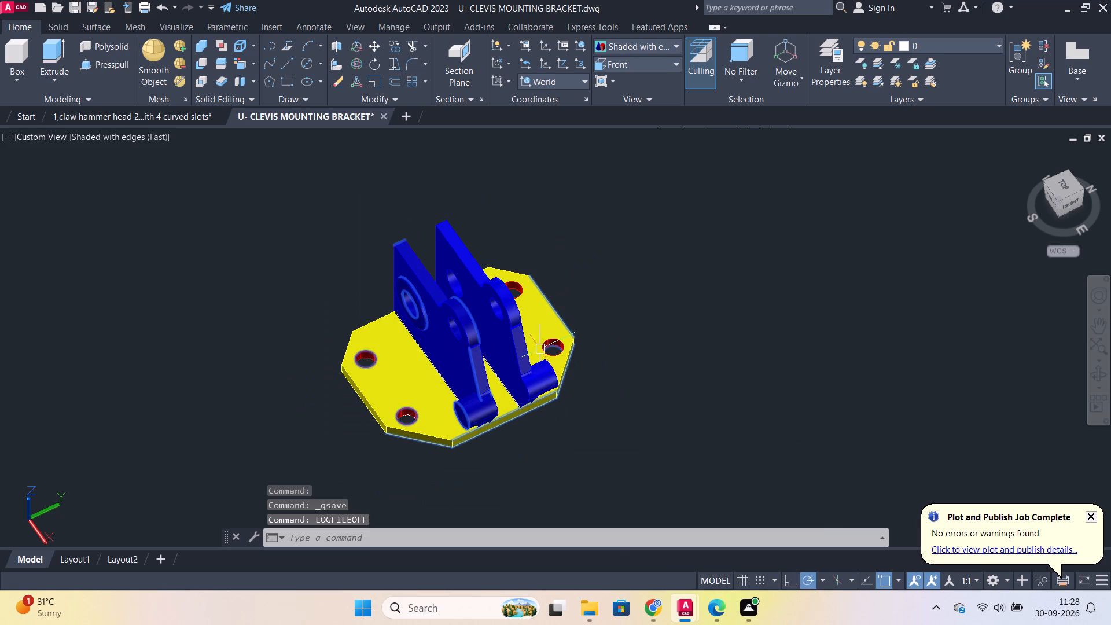
{"action": "left_click", "coordinate": [629, 57]}
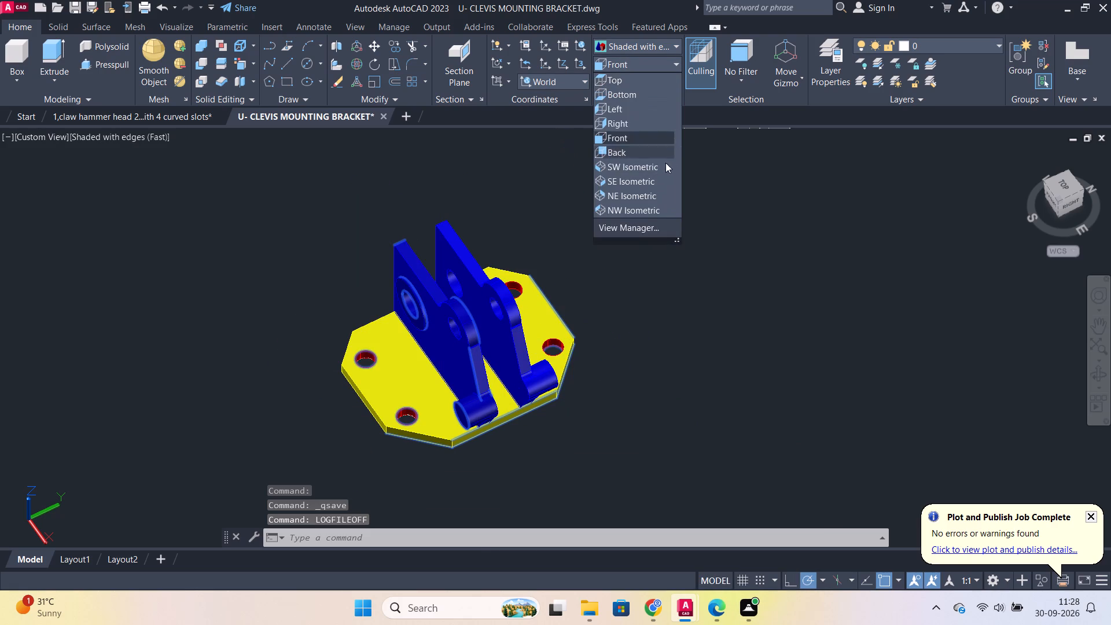
{"action": "left_click", "coordinate": [646, 171]}
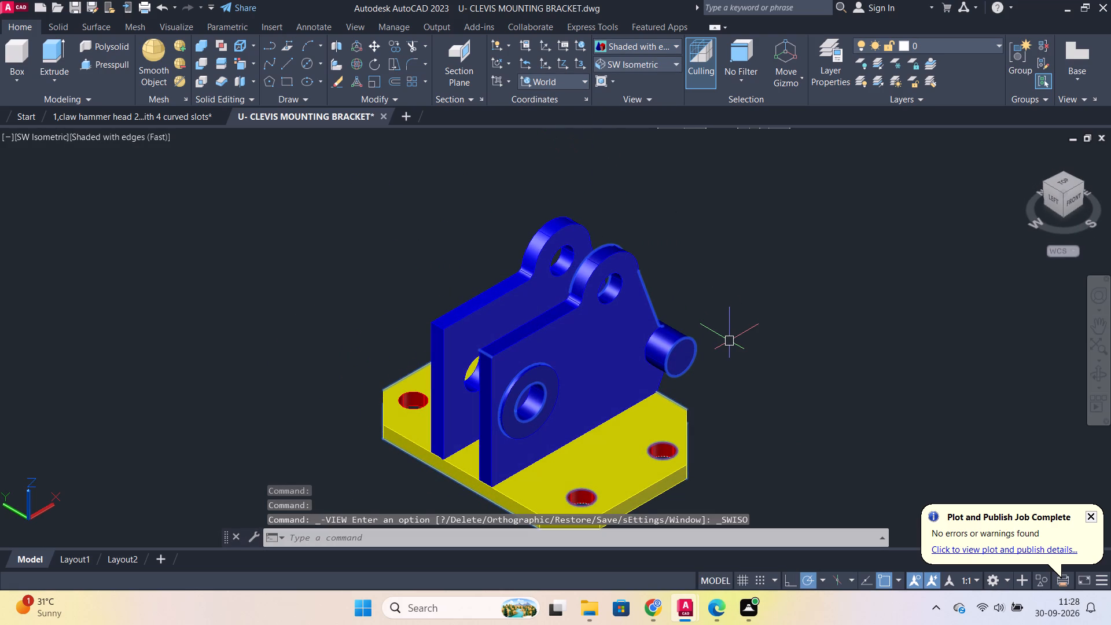
Set up a plot of the model with DWG To PDF.pc3 and ISO A4 (297.00 x 210.00 MM) paper.
{"action": "type", "text": "PLOT"}
{"action": "left_click", "coordinate": [763, 369]}
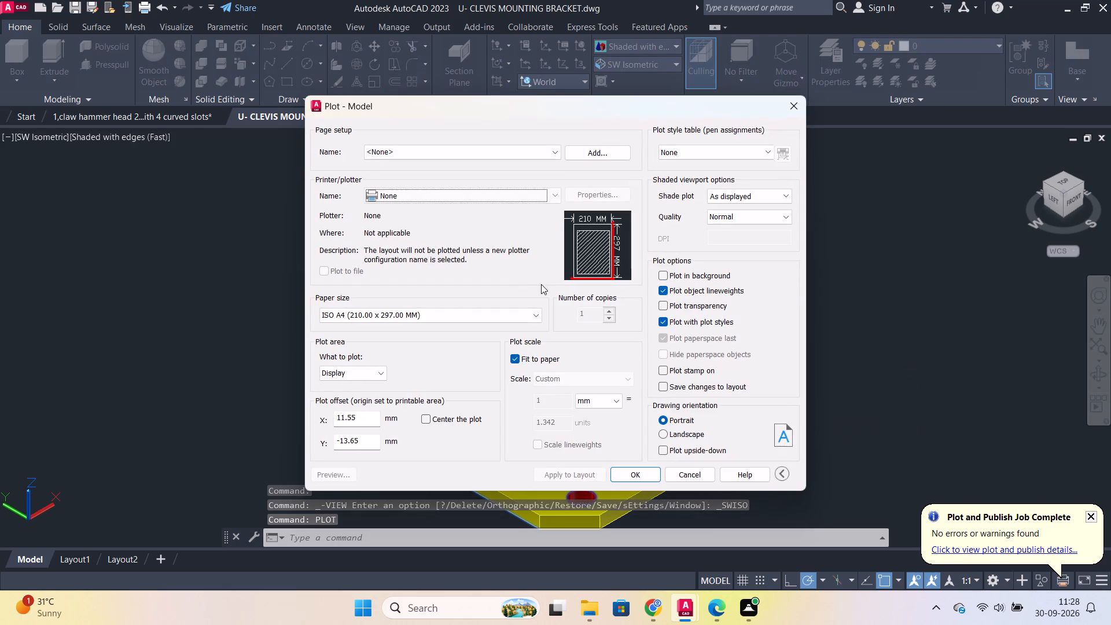
{"action": "left_click", "coordinate": [480, 199]}
{"action": "left_click", "coordinate": [428, 310]}
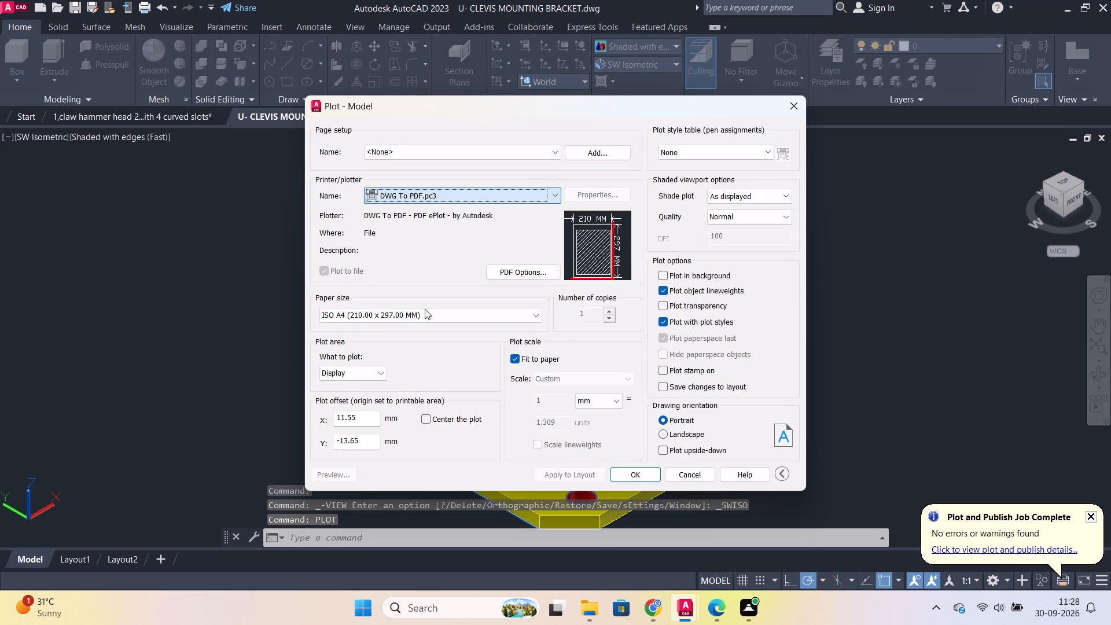
{"action": "left_click", "coordinate": [404, 322]}
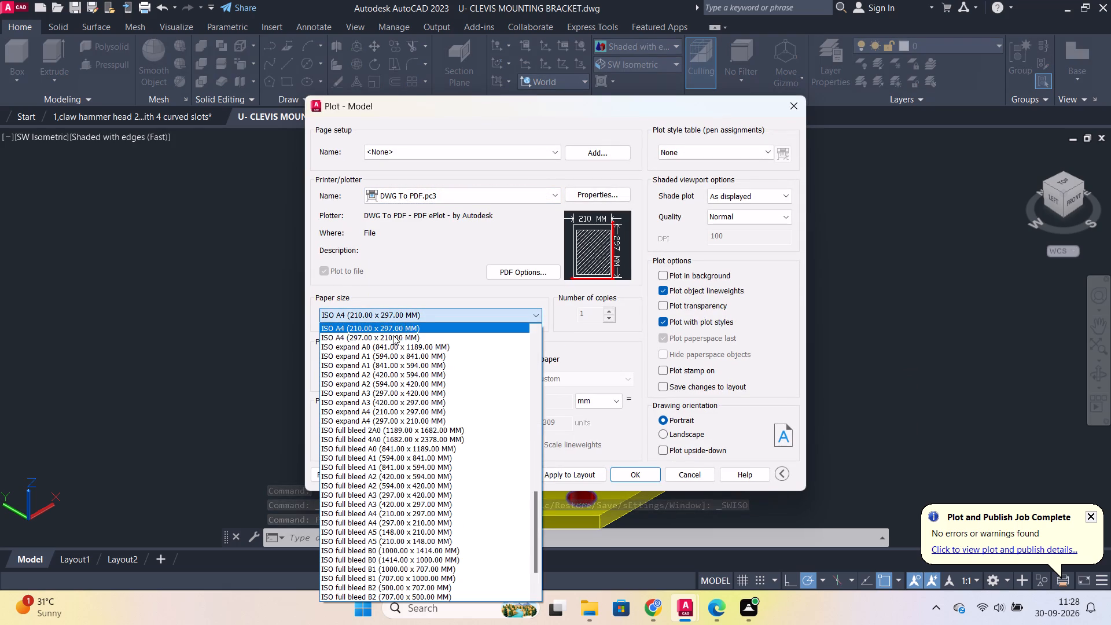
{"action": "left_click", "coordinate": [386, 339]}
Plot a window around the whole bracket and save it as U- CLEVIS MOUNTING BRACKET-Model.pdf in Documents.
{"action": "left_click", "coordinate": [377, 367]}
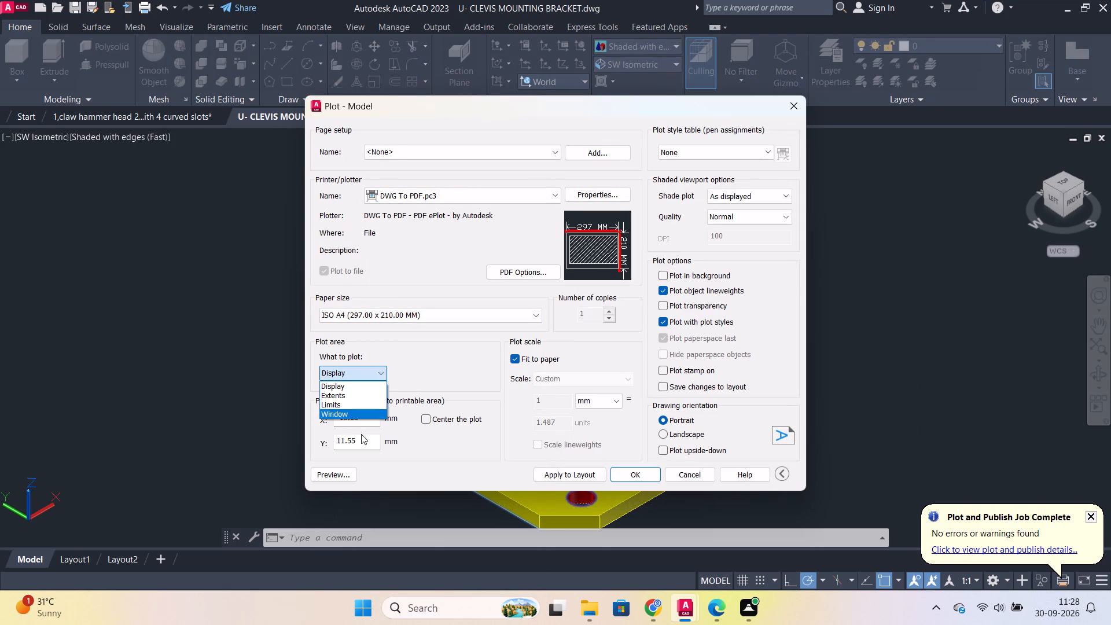
{"action": "left_click", "coordinate": [341, 412]}
{"action": "scroll", "coordinate": [565, 403], "scroll_direction": "down", "scroll_amount": 2}
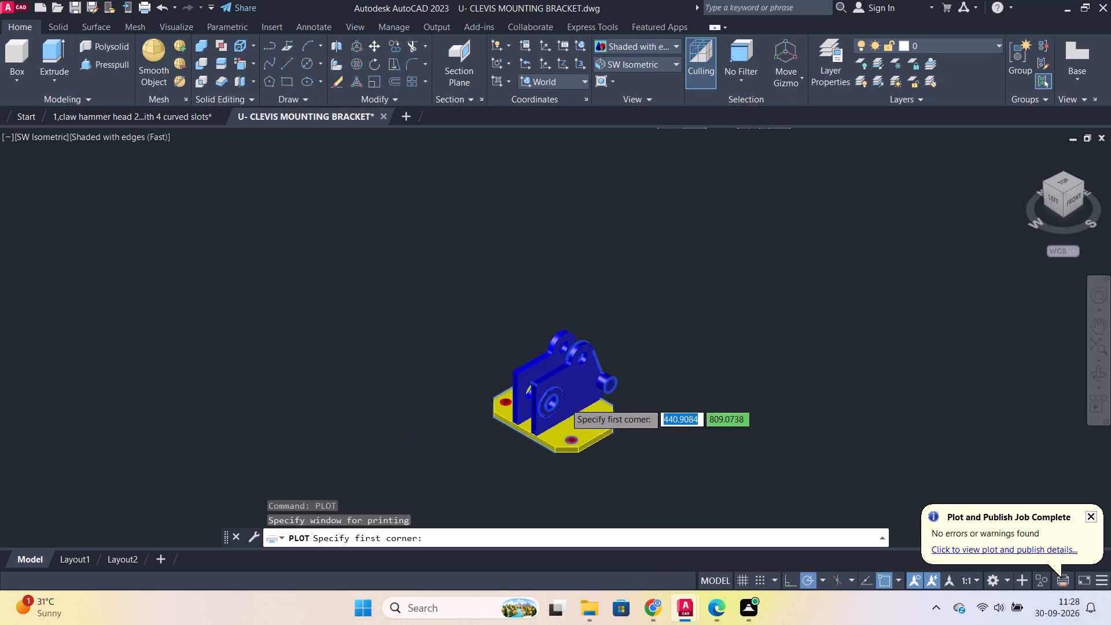
{"action": "left_click", "coordinate": [431, 315]}
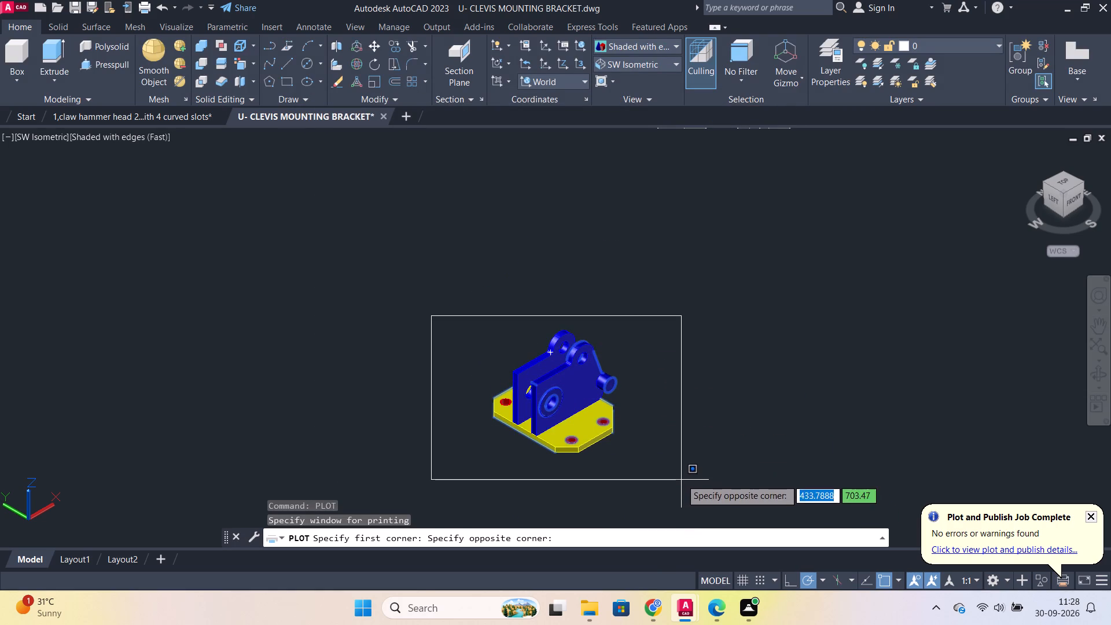
{"action": "left_click", "coordinate": [681, 479]}
{"action": "left_click", "coordinate": [639, 473]}
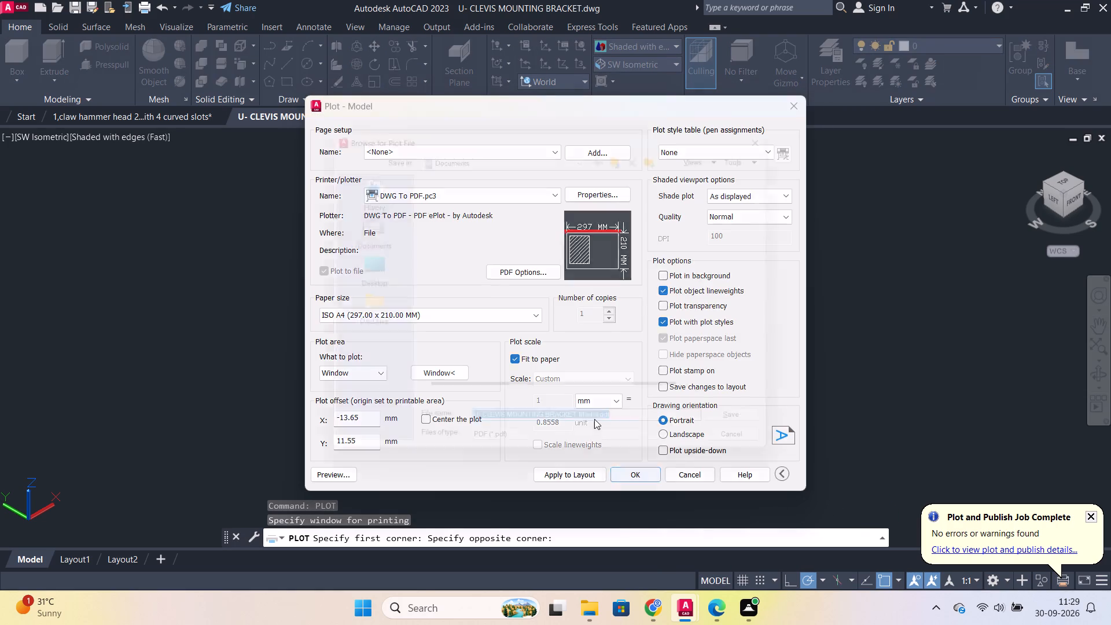
{"action": "left_click", "coordinate": [749, 437]}
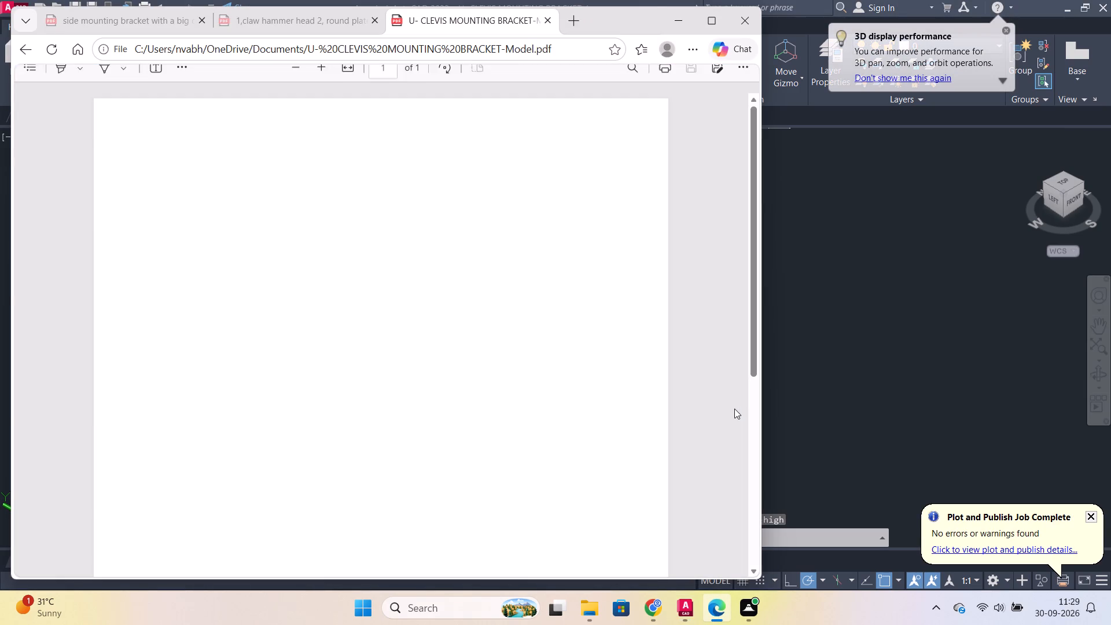
Examine the bracket's size and placement on the plotted PDF page and close the PDF.
{"action": "scroll", "coordinate": [537, 396], "scroll_direction": "down", "scroll_amount": 1}
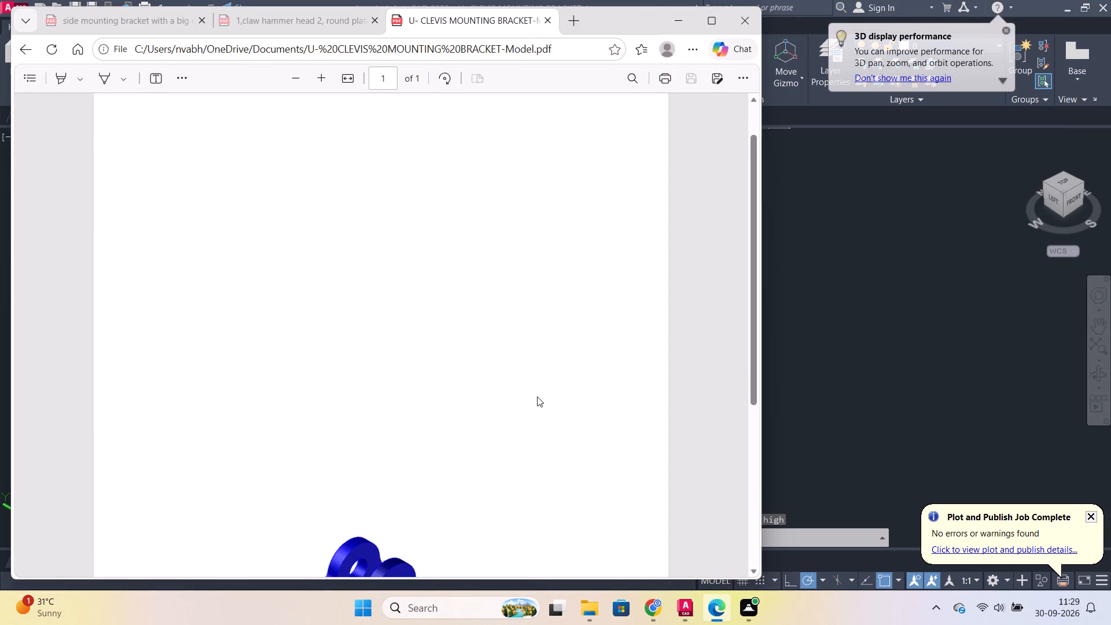
{"action": "scroll", "coordinate": [536, 396], "scroll_direction": "down", "scroll_amount": 7}
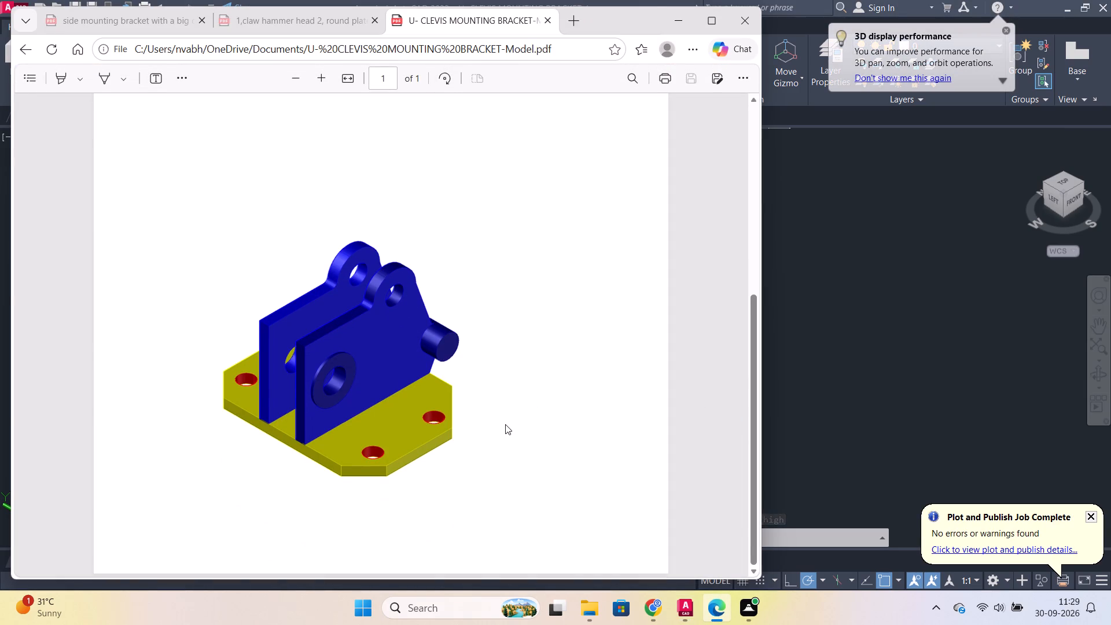
{"action": "scroll", "coordinate": [505, 423], "scroll_direction": "up", "scroll_amount": 2}
{"action": "scroll", "coordinate": [510, 417], "scroll_direction": "down", "scroll_amount": 4}
{"action": "middle_click_drag", "start_coordinate": [514, 418], "coordinate": [613, 341]}
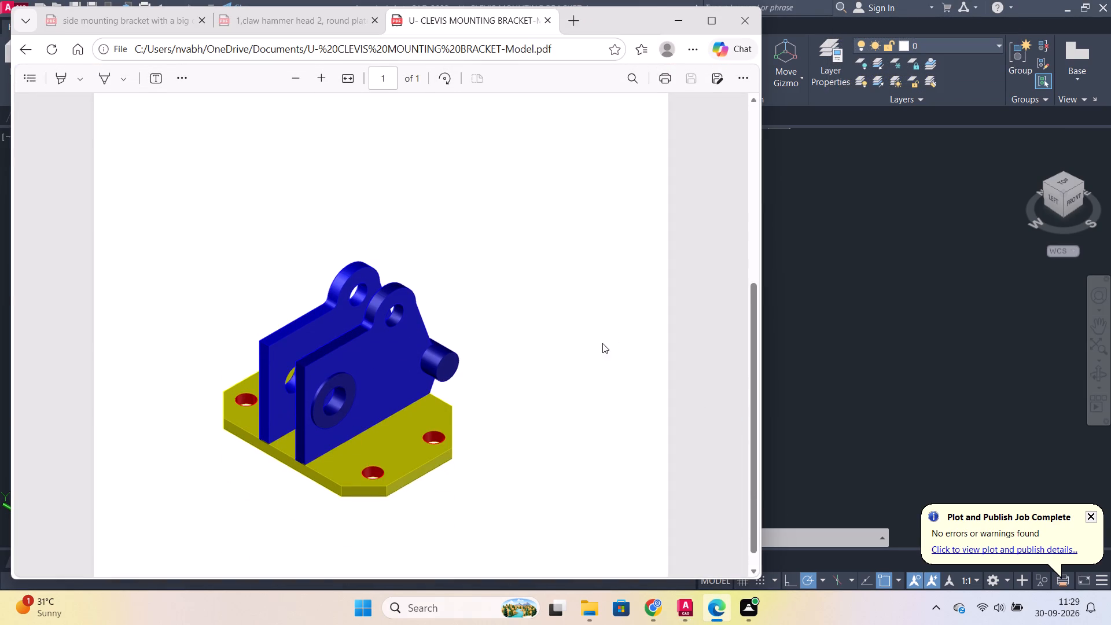
{"action": "scroll", "coordinate": [598, 345], "scroll_direction": "up", "scroll_amount": 2}
{"action": "left_click", "coordinate": [551, 23]}
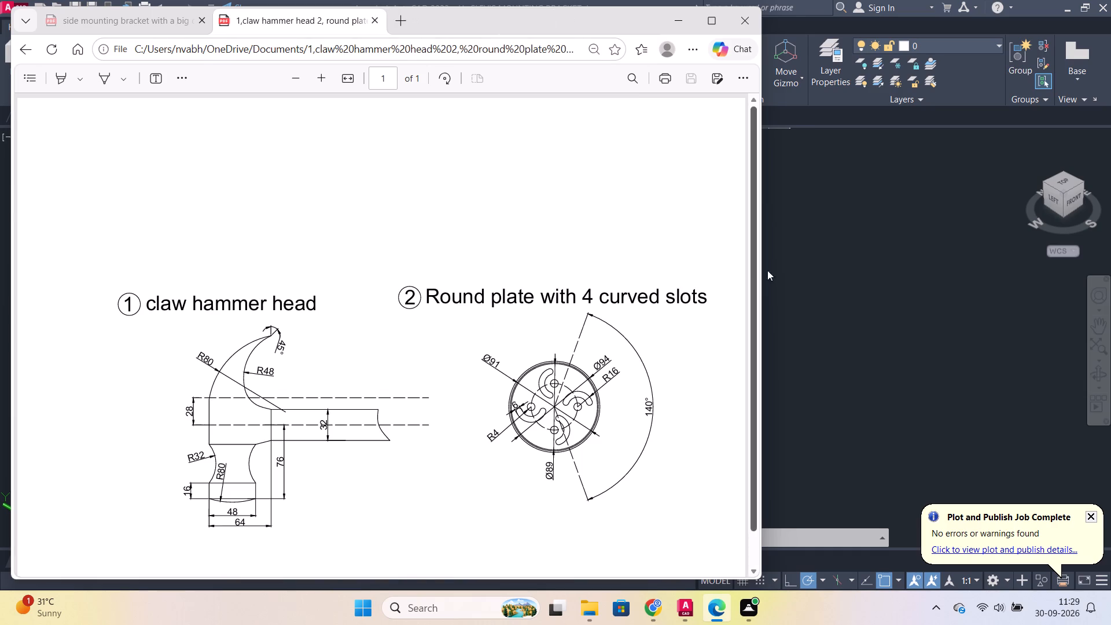
Return to AutoCAD and set up another plot with DWG To PDF.pc3, landscape orientation and ISO A4 (210.00 x 297.00 MM) paper.
{"action": "left_click", "coordinate": [782, 274]}
{"action": "type", "text": "PLOT"}
{"action": "left_click", "coordinate": [624, 330]}
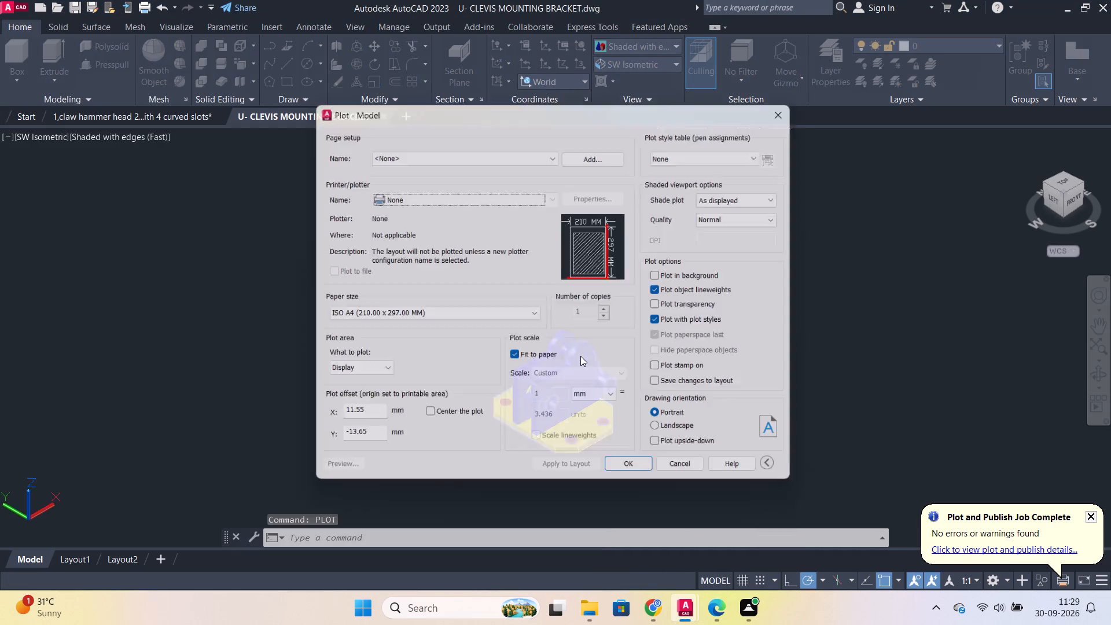
{"action": "left_click", "coordinate": [480, 206]}
{"action": "left_click", "coordinate": [495, 190]}
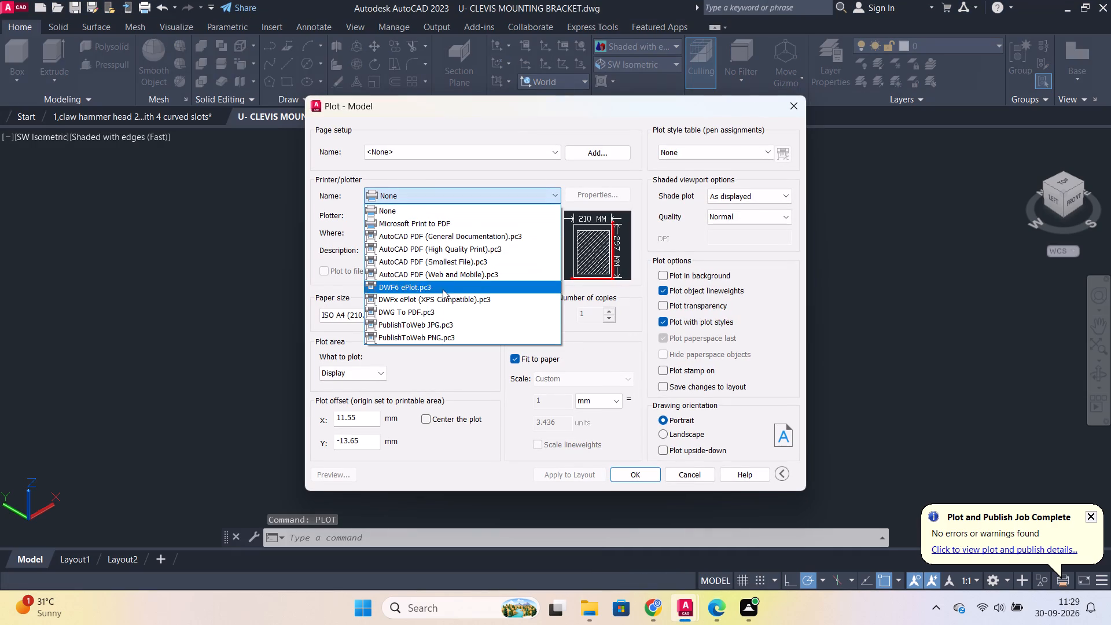
{"action": "left_click", "coordinate": [424, 313]}
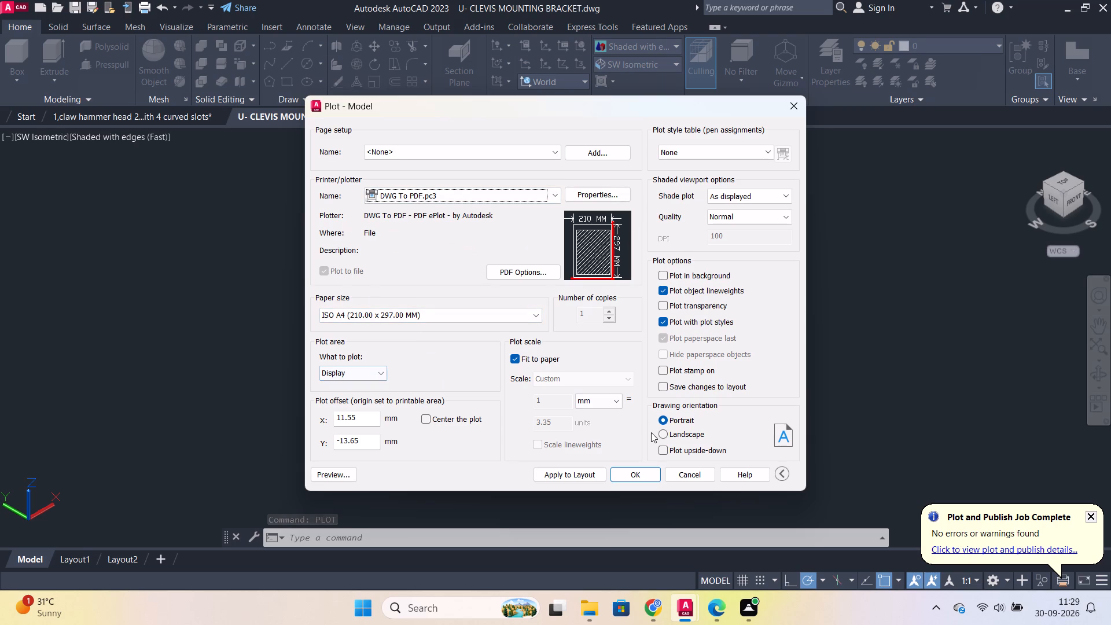
{"action": "left_click", "coordinate": [661, 435]}
{"action": "left_click", "coordinate": [447, 323]}
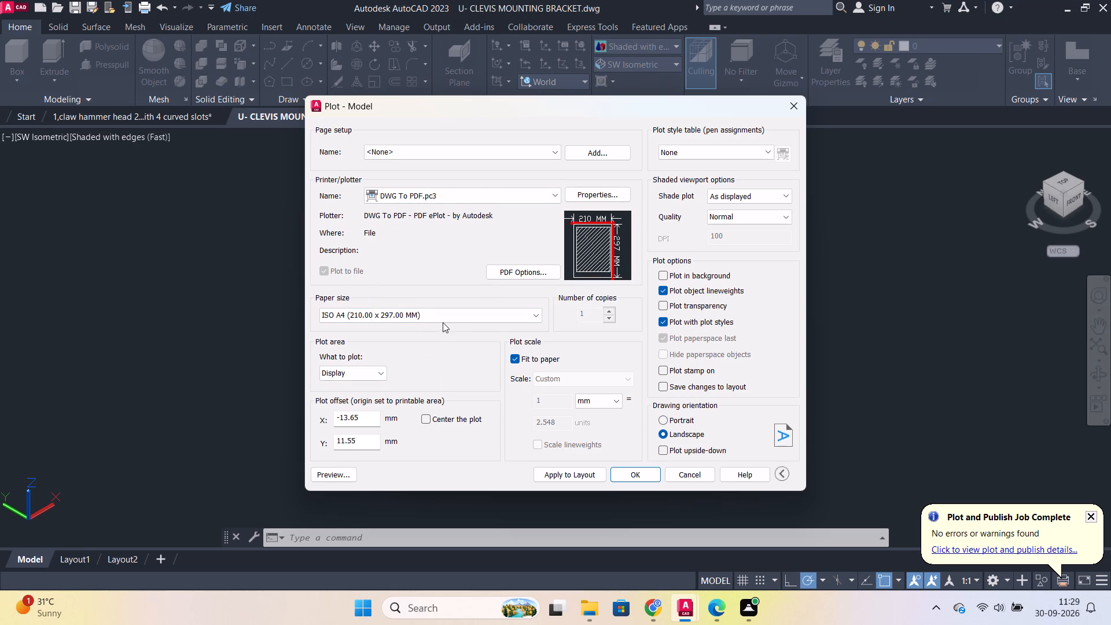
{"action": "left_click", "coordinate": [441, 320]}
{"action": "left_click", "coordinate": [395, 329]}
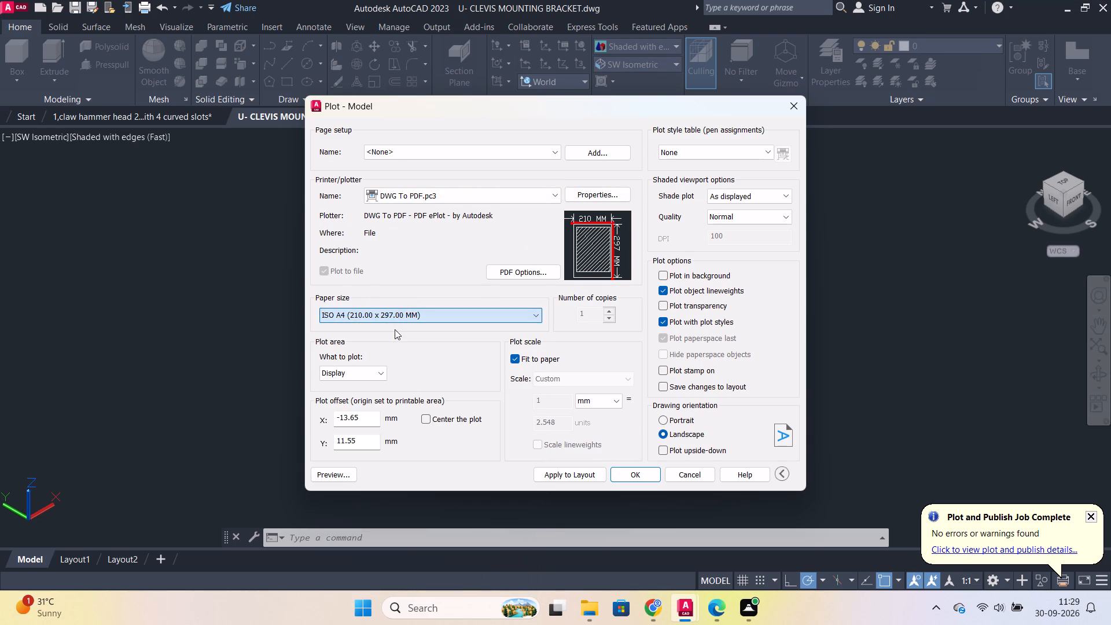
Plot a window with a margin around the whole bracket, saving it over the existing U- CLEVIS MOUNTING BRACKET-Model.pdf.
{"action": "left_click", "coordinate": [373, 374]}
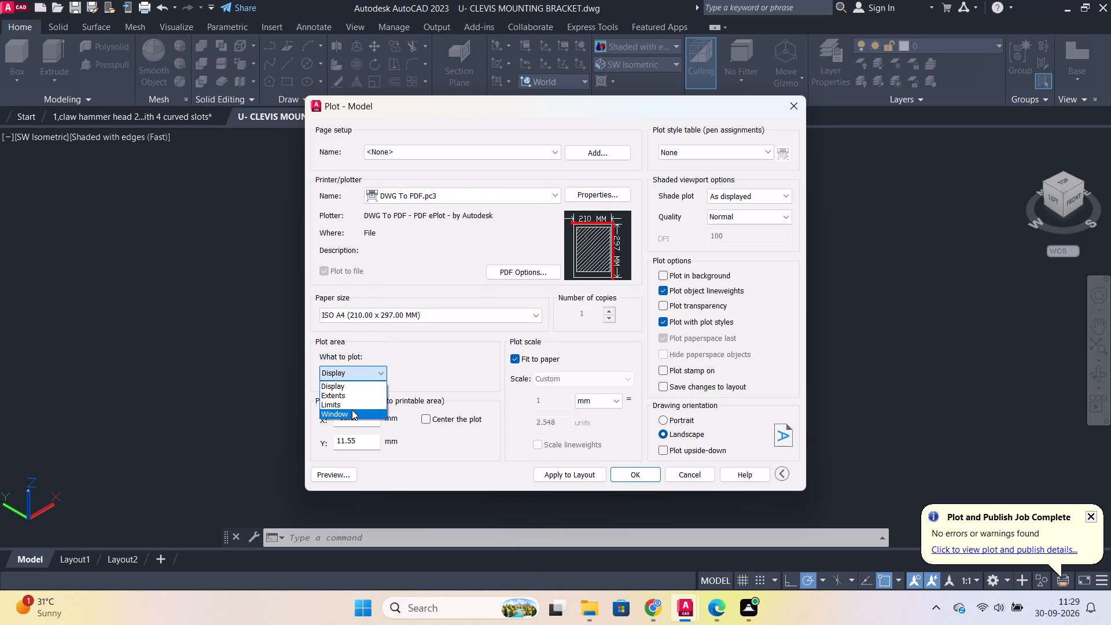
{"action": "left_click", "coordinate": [352, 410]}
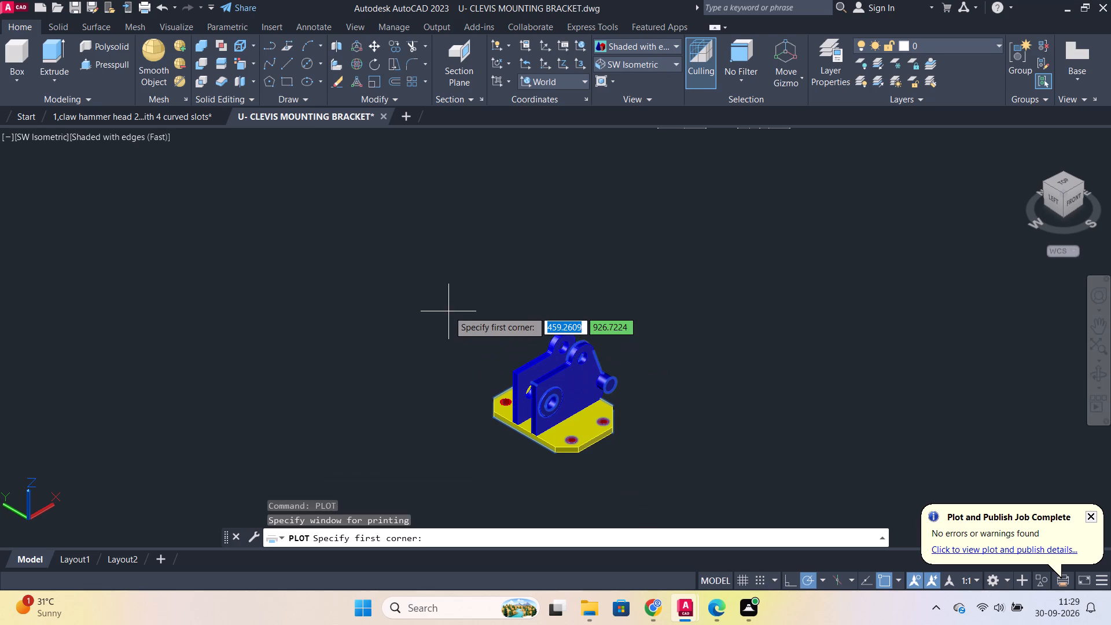
{"action": "left_click", "coordinate": [435, 315]}
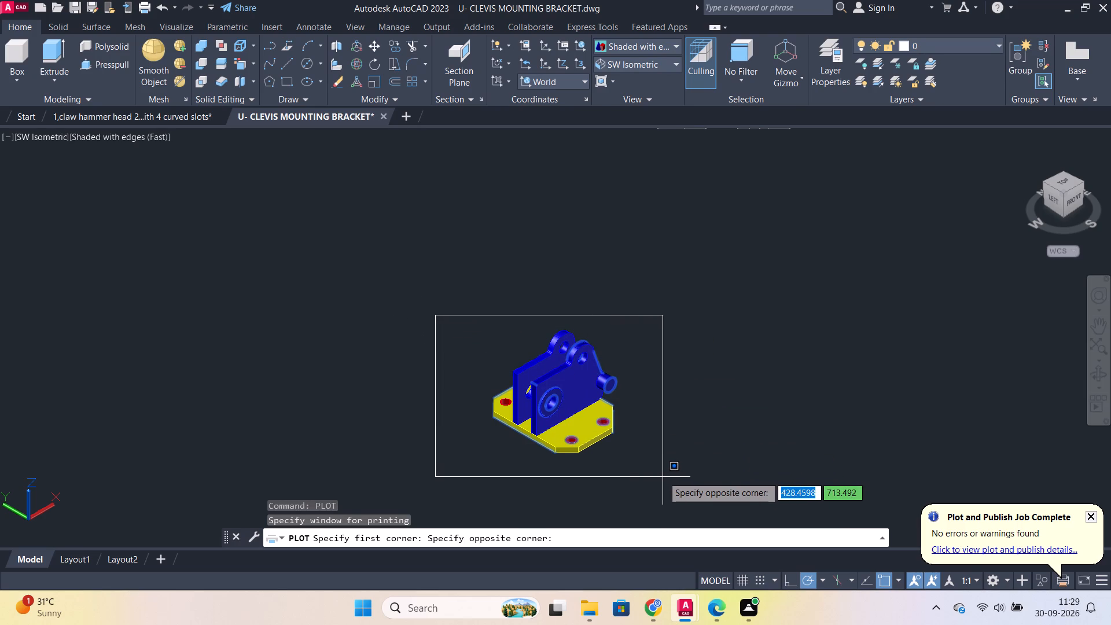
{"action": "left_click", "coordinate": [663, 476]}
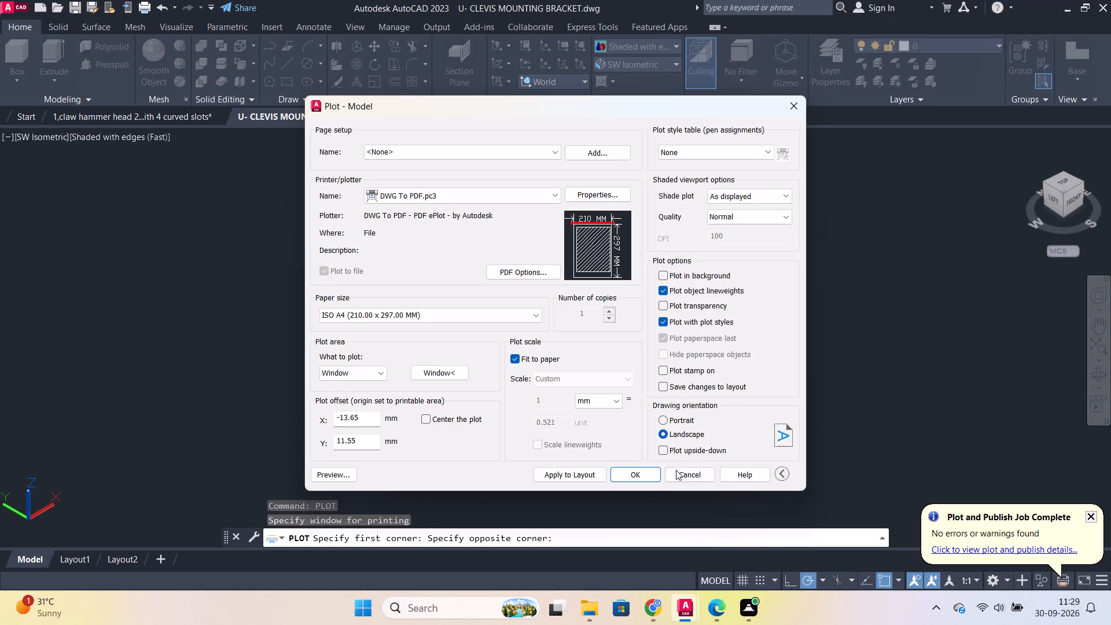
{"action": "left_click", "coordinate": [640, 477]}
{"action": "left_click", "coordinate": [749, 437]}
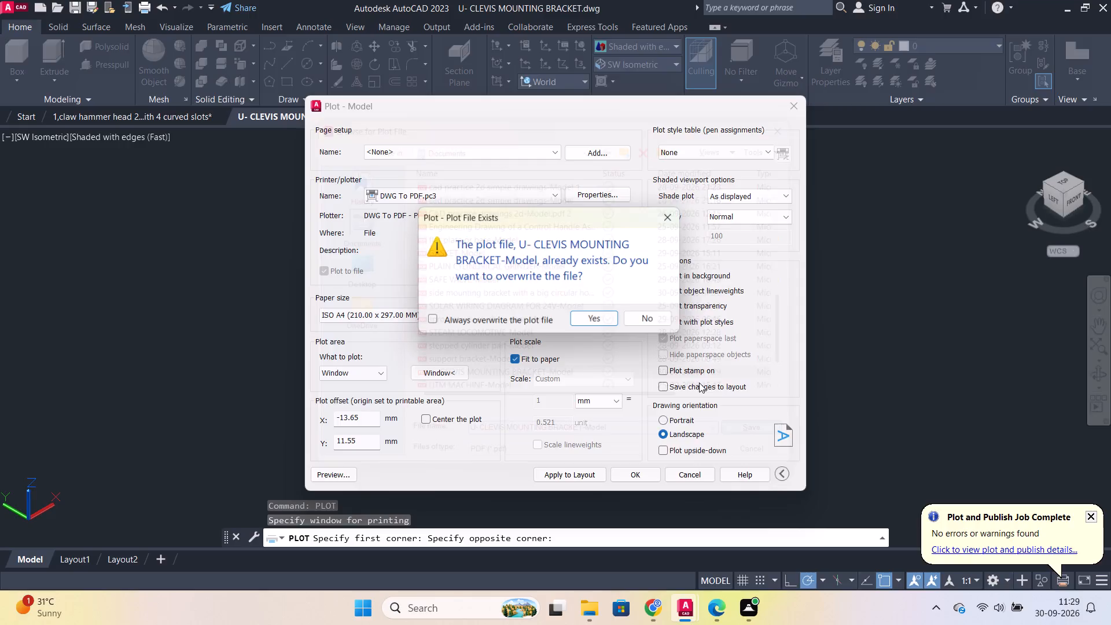
{"action": "left_click", "coordinate": [611, 323]}
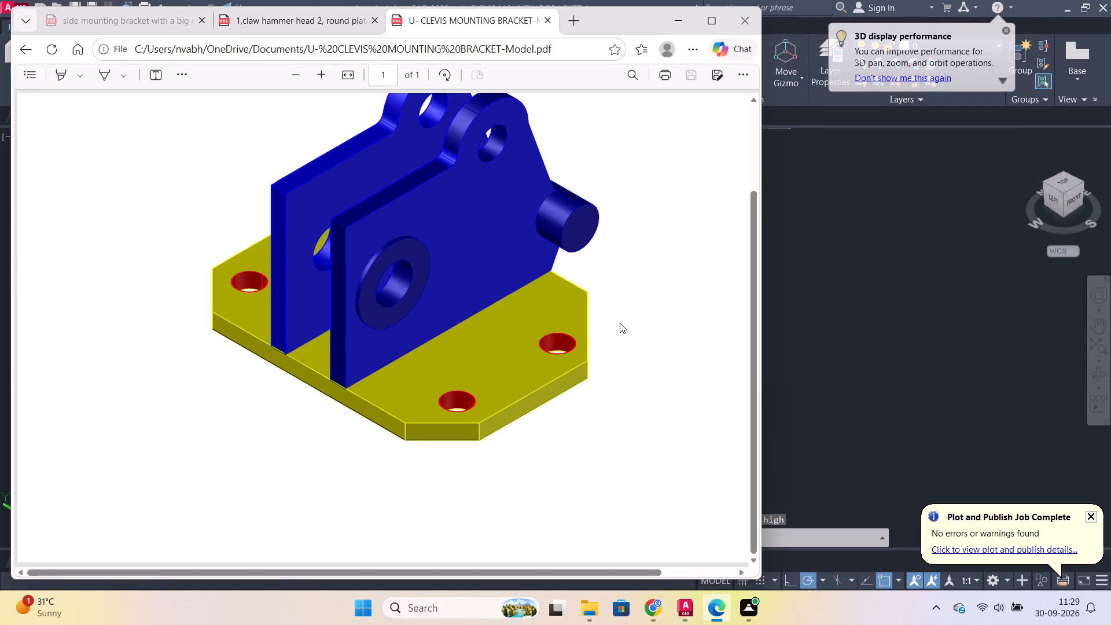
Examine the bracket's size and placement on the newly plotted PDF page and return to AutoCAD.
{"action": "scroll", "coordinate": [617, 306], "scroll_direction": "up", "scroll_amount": 2}
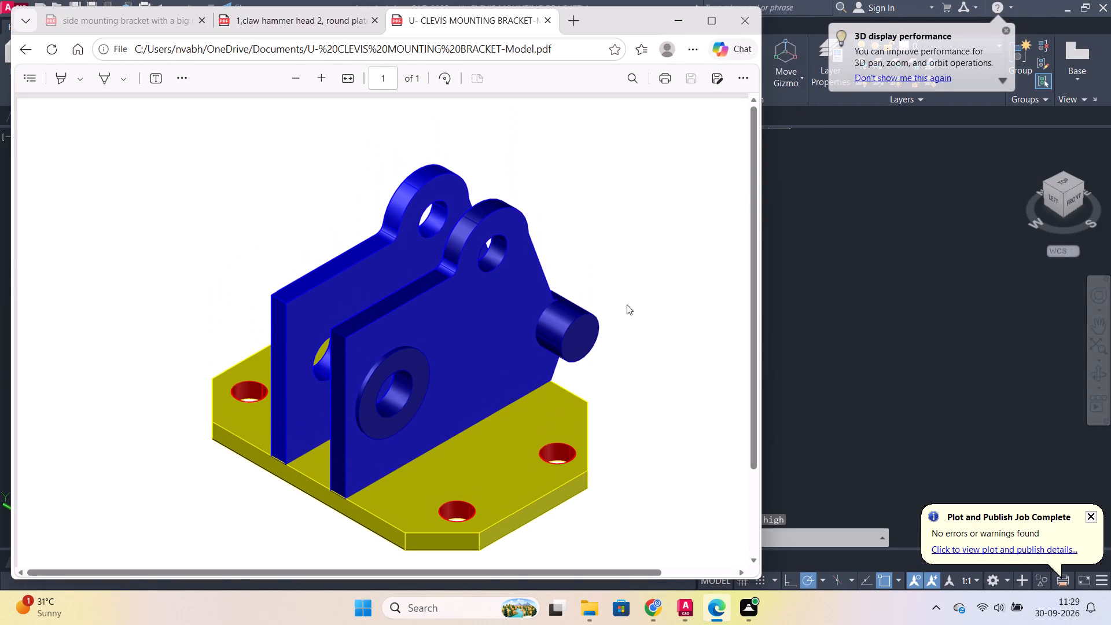
{"action": "left_click", "coordinate": [793, 303]}
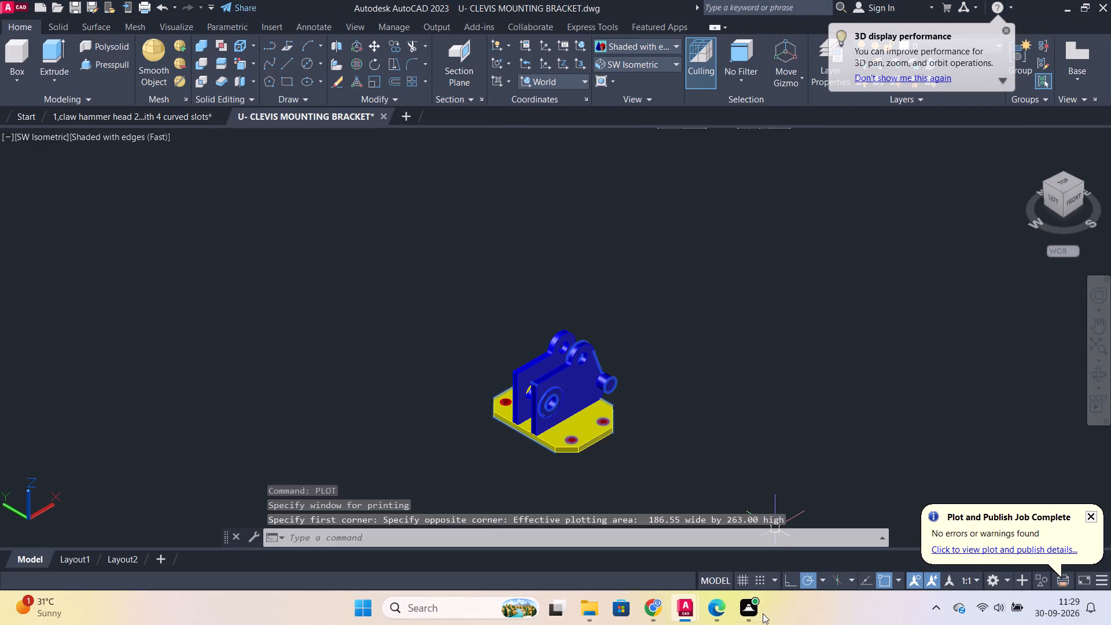